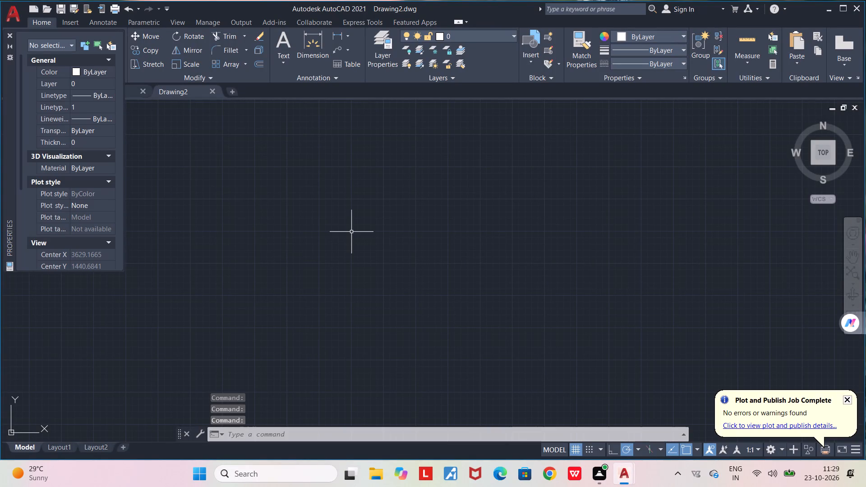
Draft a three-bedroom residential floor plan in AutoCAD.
Configure the drawing units to Engineering length type with the insertion scale in inches.
type("UN")
key("Return")
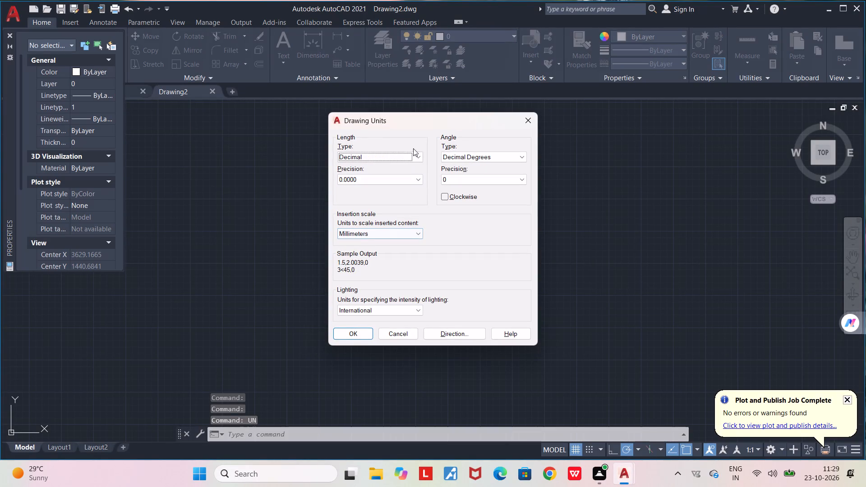
left_click(420, 153)
left_click(403, 183)
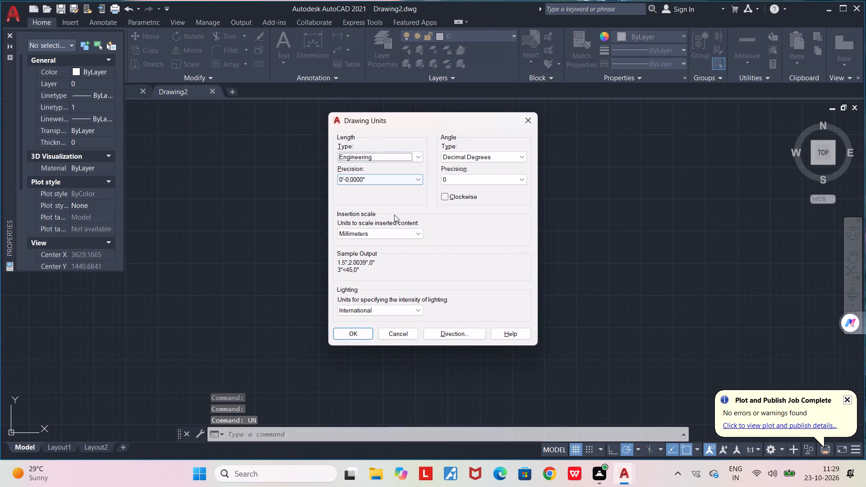
left_click(390, 231)
left_click(371, 252)
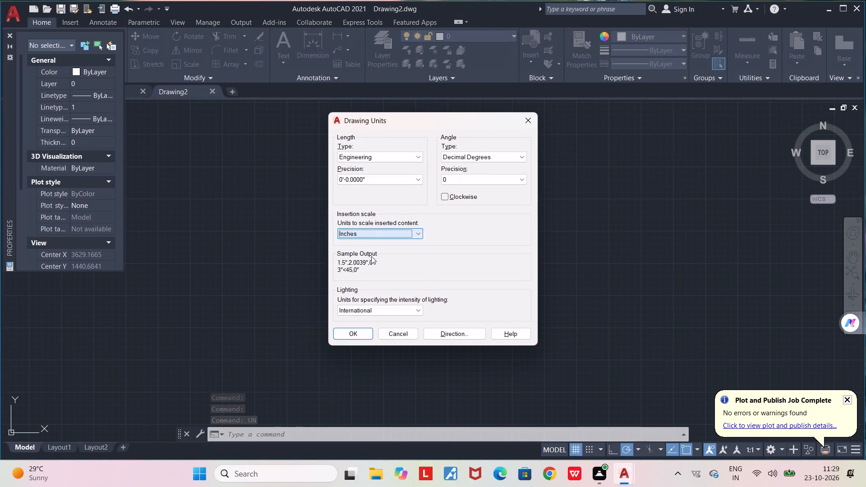
left_click(358, 329)
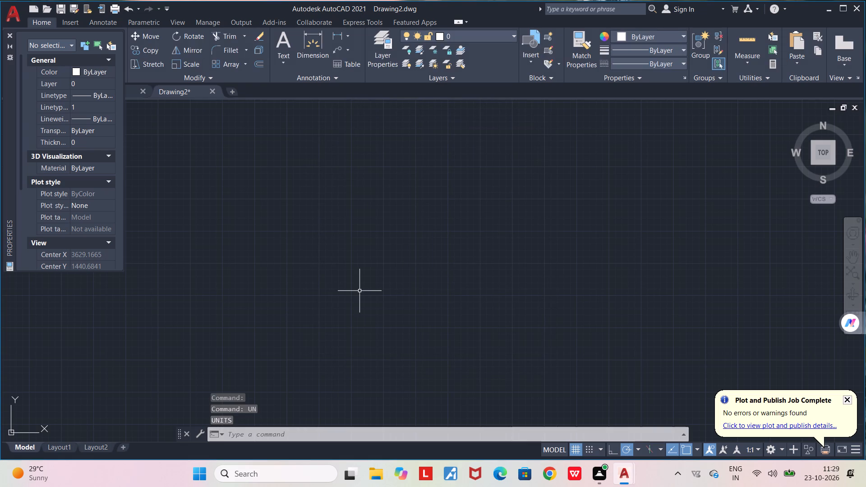
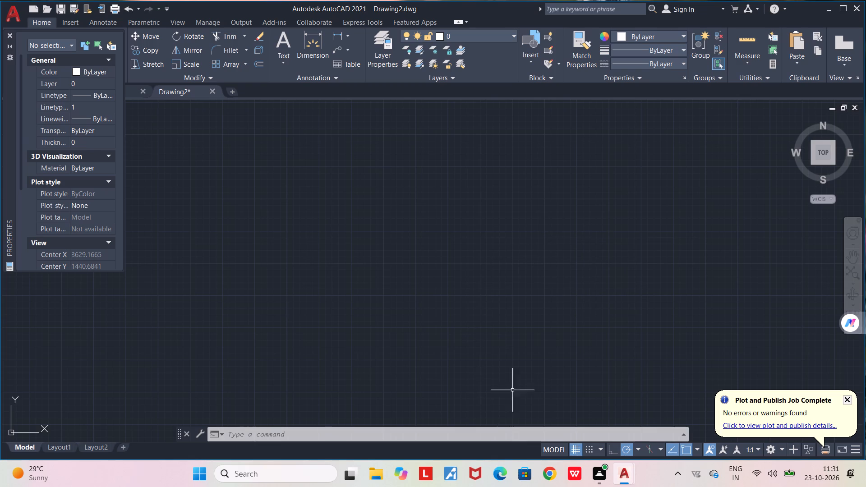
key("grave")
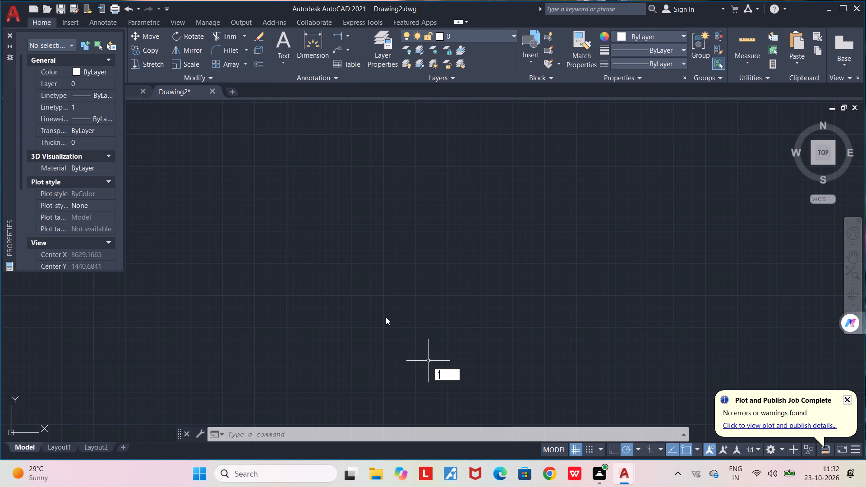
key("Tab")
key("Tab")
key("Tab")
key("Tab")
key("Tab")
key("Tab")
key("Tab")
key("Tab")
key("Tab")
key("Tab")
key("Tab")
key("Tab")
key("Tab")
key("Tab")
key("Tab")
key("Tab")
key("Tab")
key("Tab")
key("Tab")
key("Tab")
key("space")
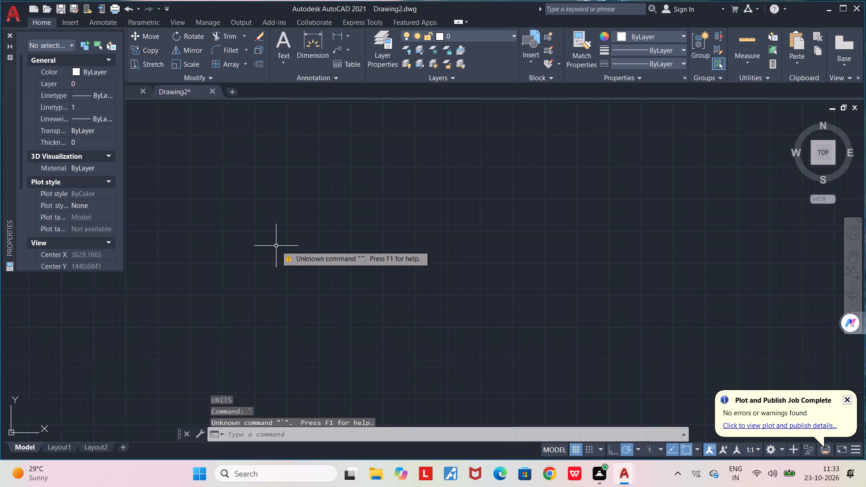
Draw a closed rectangular outline with lines, 30'6" wide and 40' high, in the empty model space.
key("l")
key("Return")
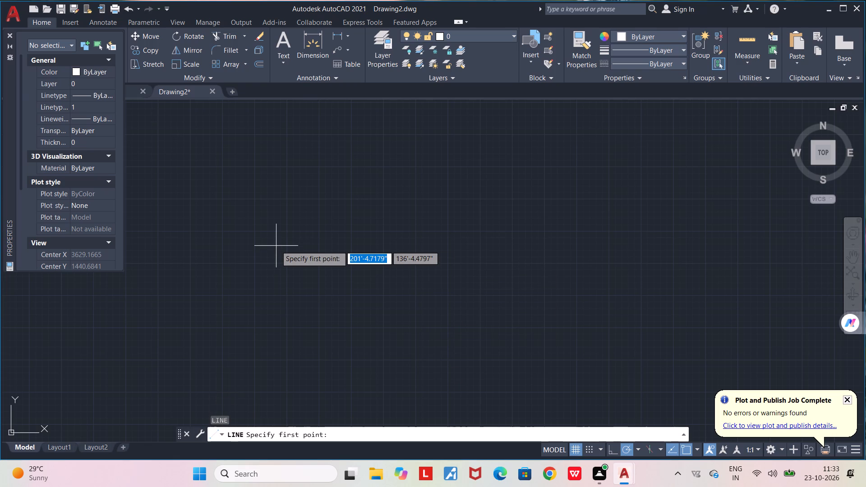
left_click(343, 165)
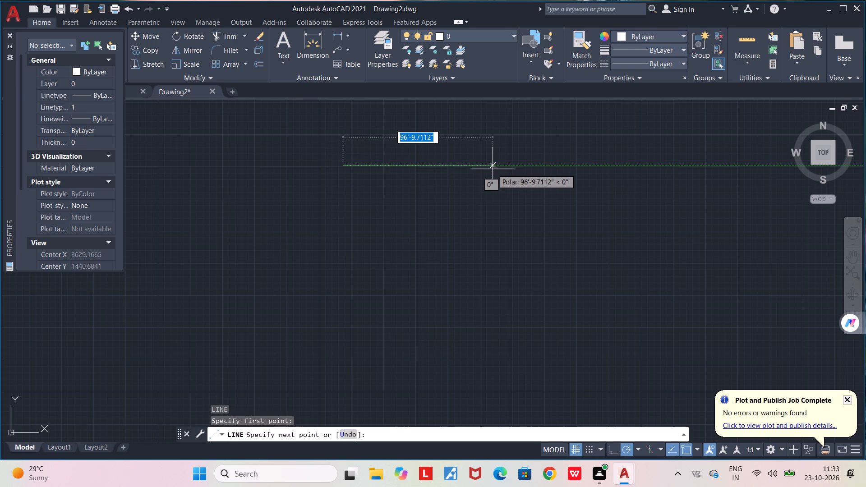
type("30'6\"")
key("Return")
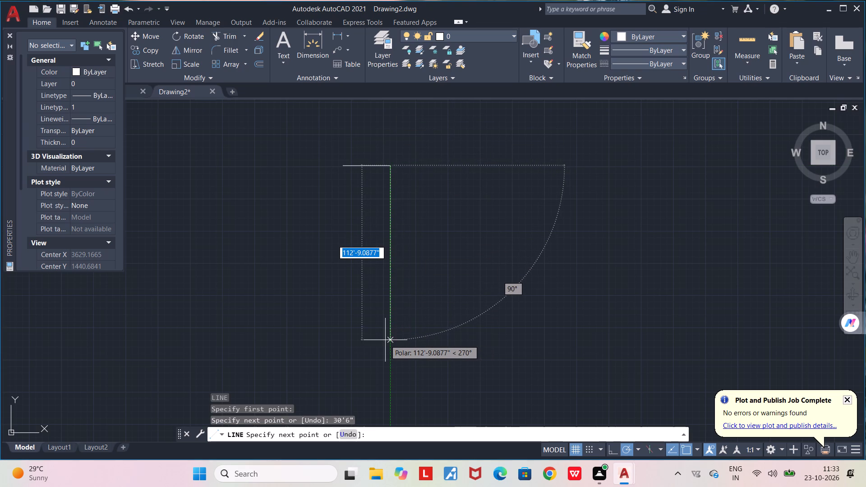
type("40'")
key("Return")
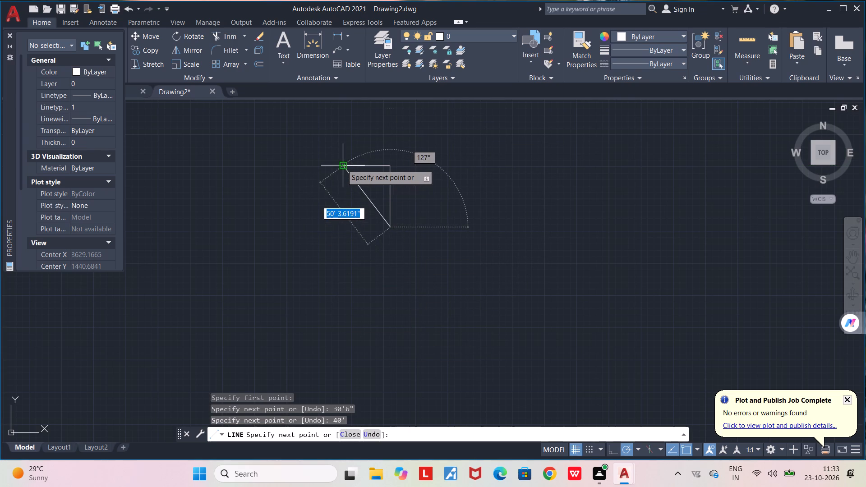
left_click(343, 228)
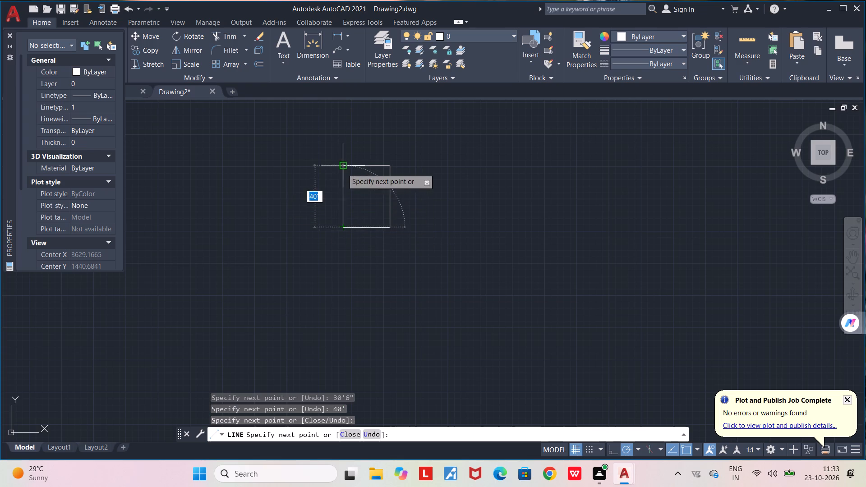
left_click(342, 168)
key("Escape")
Offset all four sides of the rectangle inward by 8" to form the outer wall thickness.
scroll(340, 184, "up", 1)
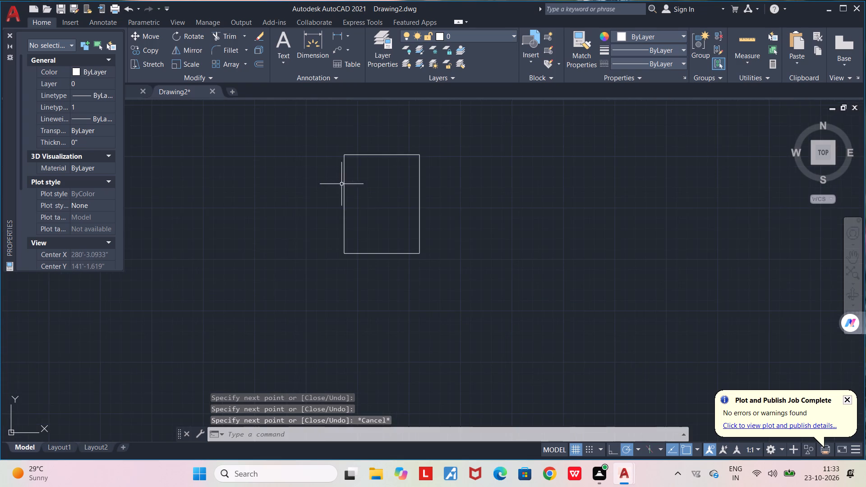
scroll(361, 210, "up", 1)
middle_click_drag(367, 215, 396, 267)
scroll(396, 271, "up", 1)
middle_click_drag(410, 279, 410, 279)
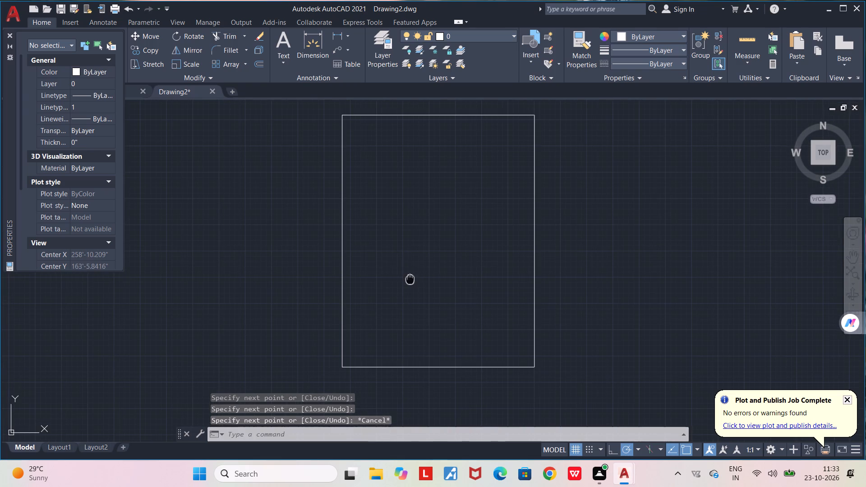
middle_click_drag(410, 279, 440, 297)
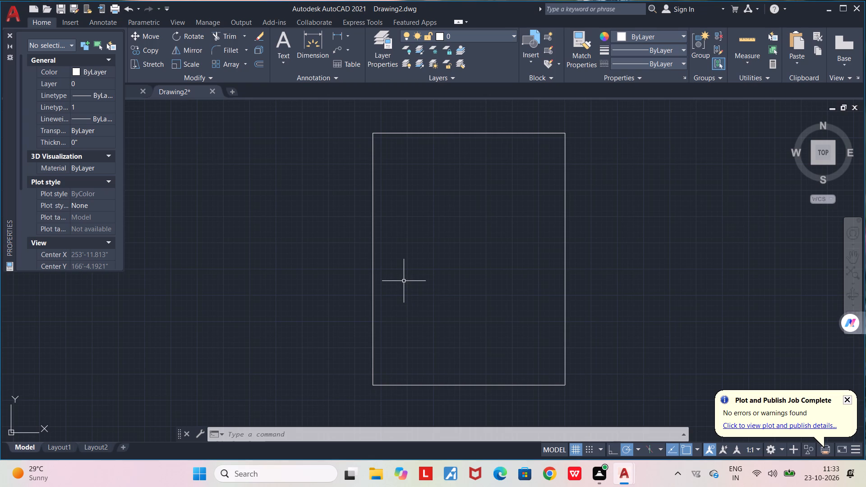
type("OFF")
key("Return")
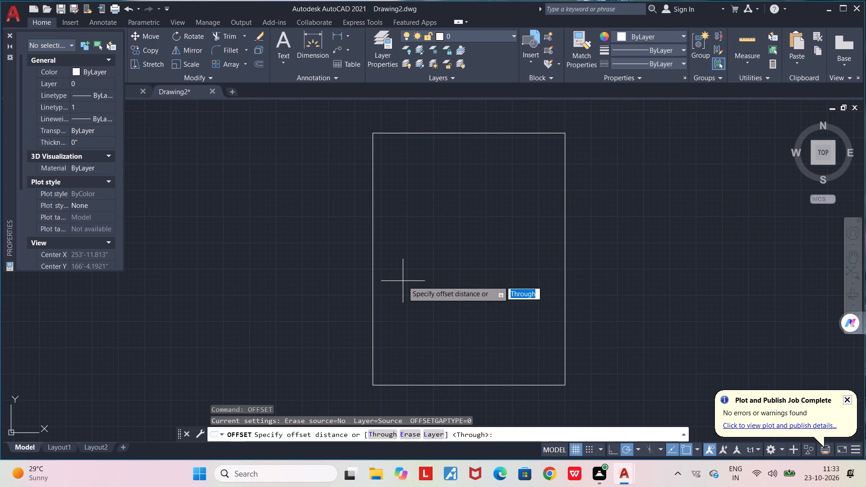
left_click(461, 134)
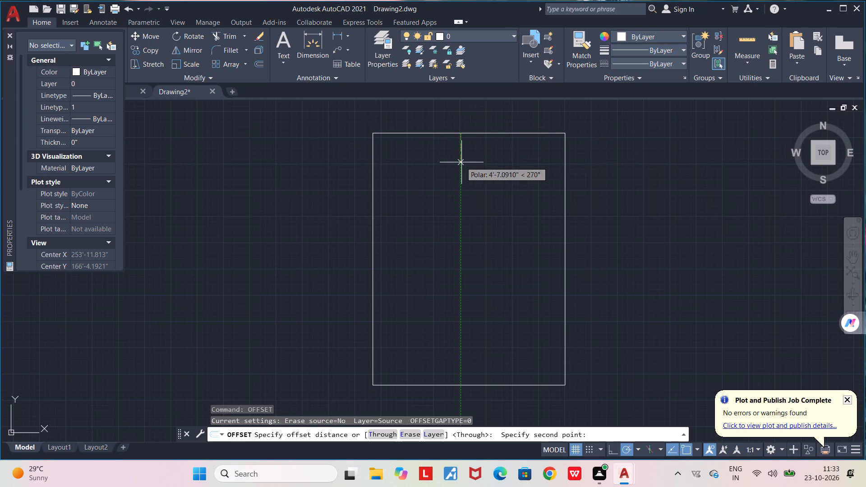
type("8\"")
key("Return")
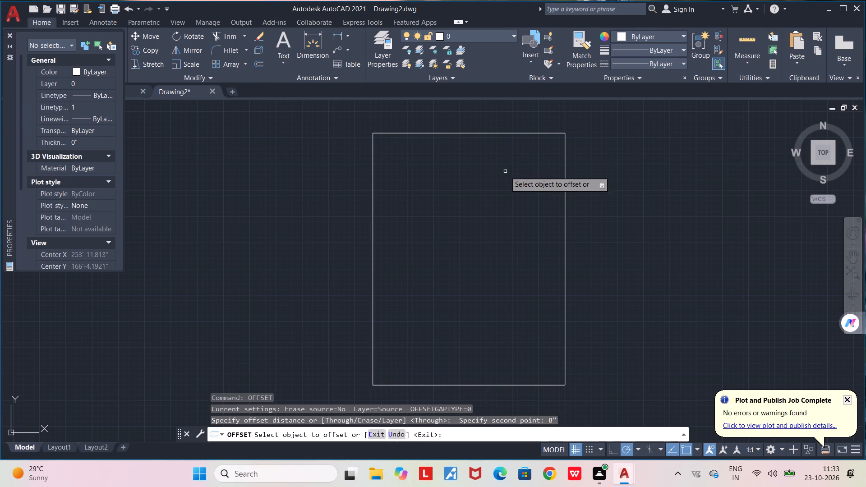
left_click(470, 133)
left_click(462, 161)
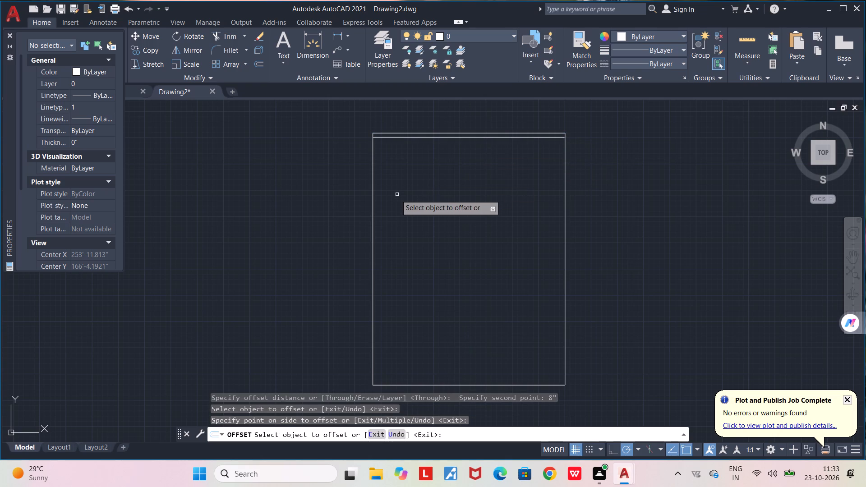
left_click(373, 204)
left_click(388, 214)
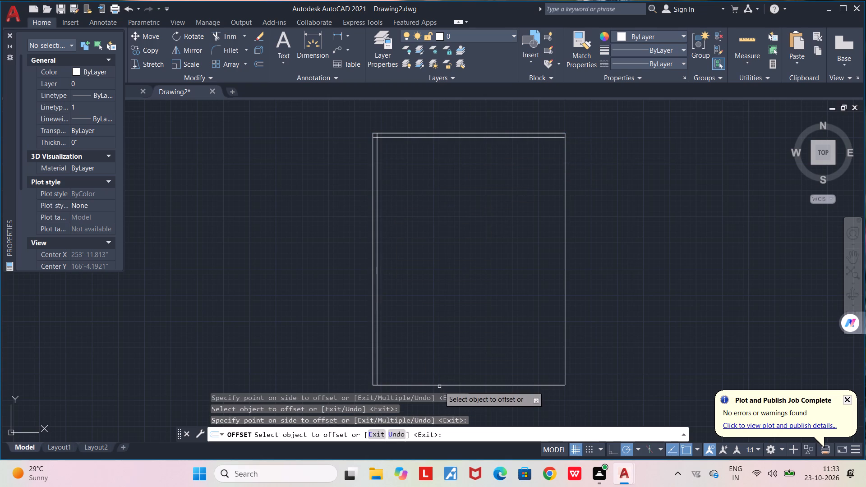
left_click(438, 386)
left_click(435, 363)
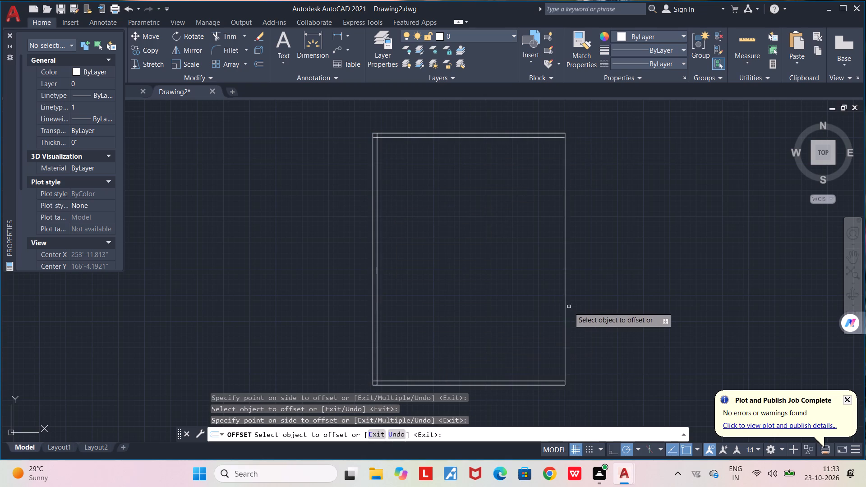
left_click(565, 305)
left_click(528, 308)
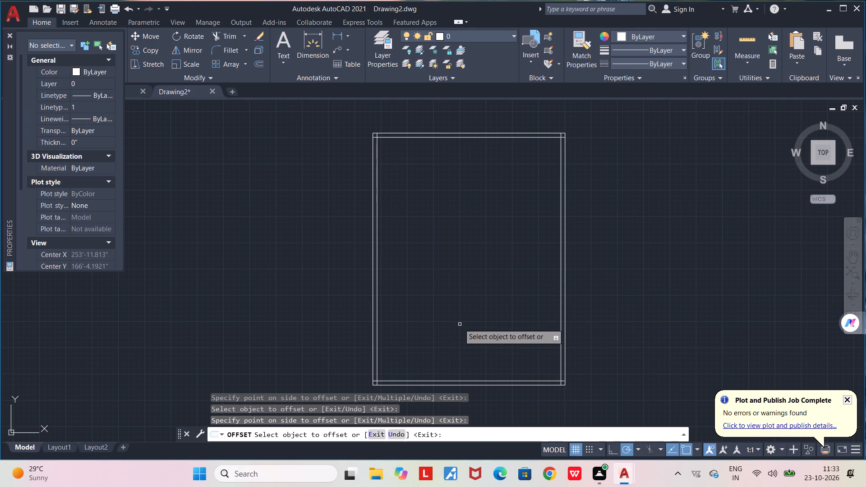
scroll(451, 289, "down", 1)
scroll(451, 289, "up", 1)
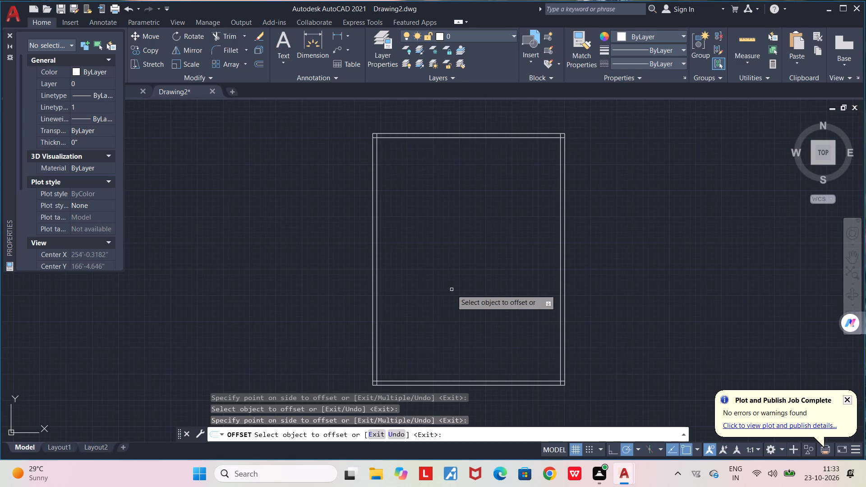
scroll(425, 198, "up", 1)
middle_click_drag(428, 201, 433, 214)
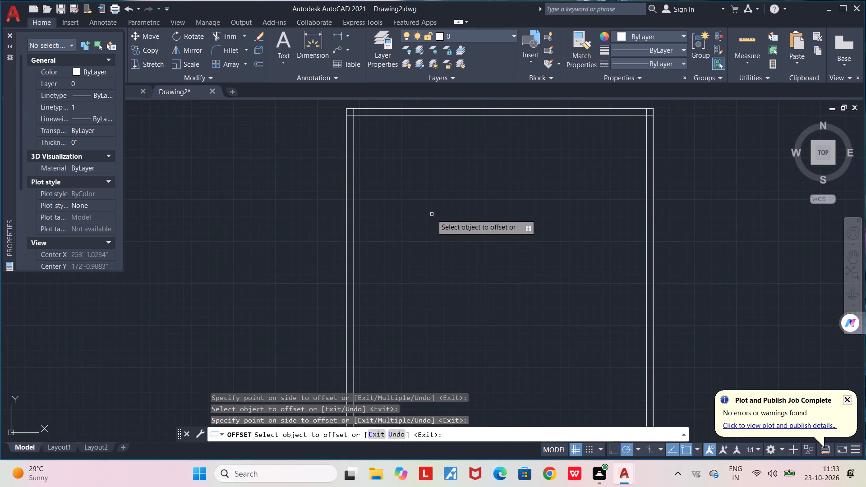
key("space")
Offset the inner line of the top wall 12'0" downward into the plan.
key("space")
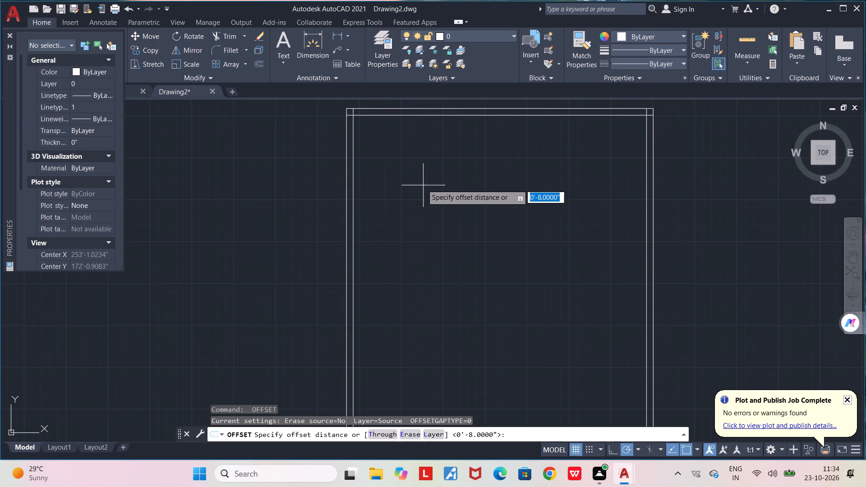
left_click(414, 115)
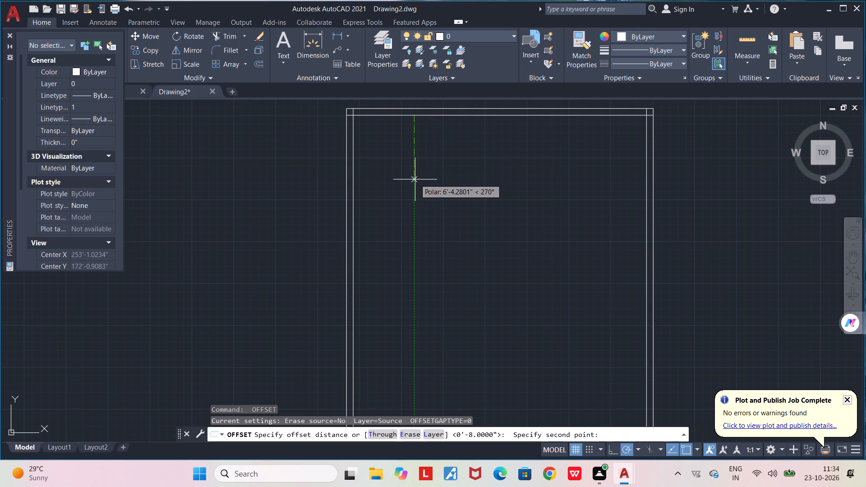
type("12'0\"")
key("Return")
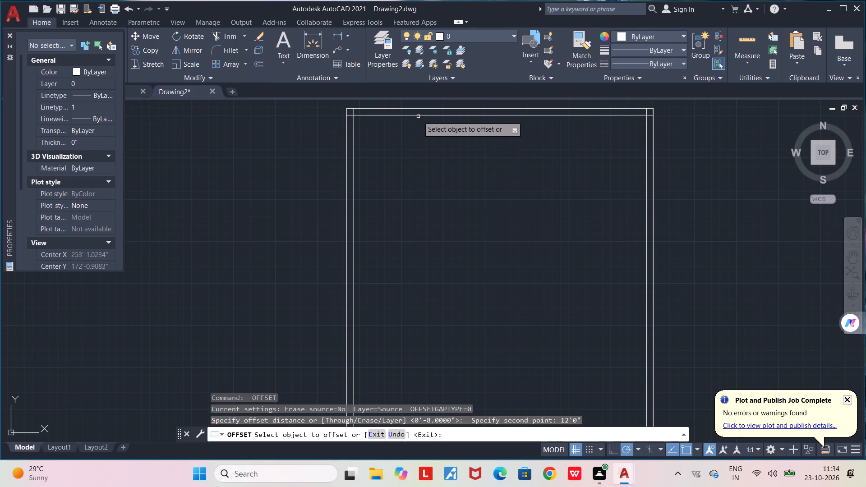
left_click(417, 115)
left_click(428, 201)
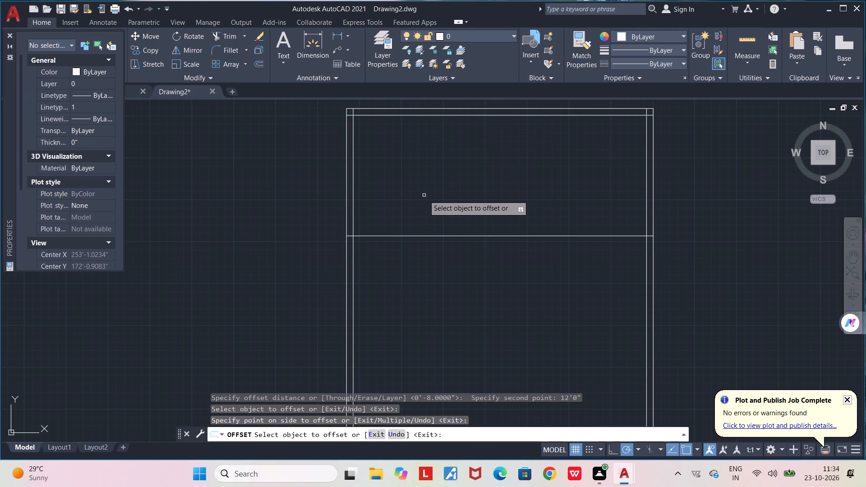
key("space")
Offset the inner line of the left wall 11'6" toward the inside of the plan.
key("space")
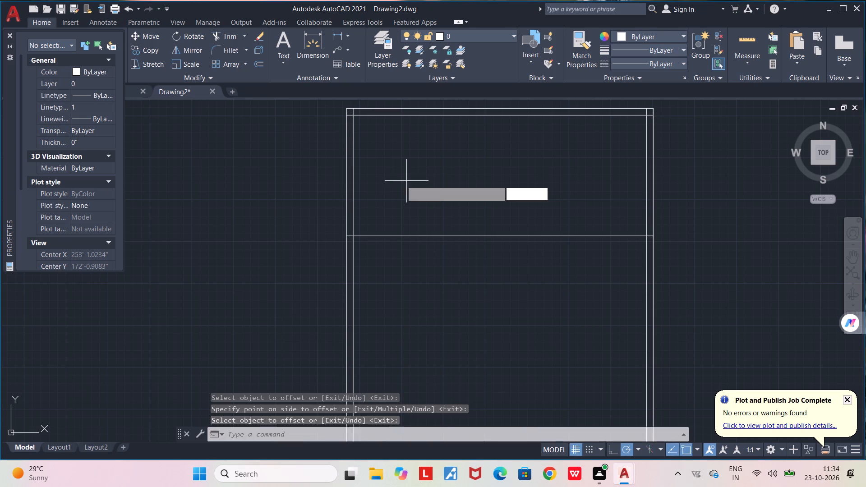
left_click(356, 175)
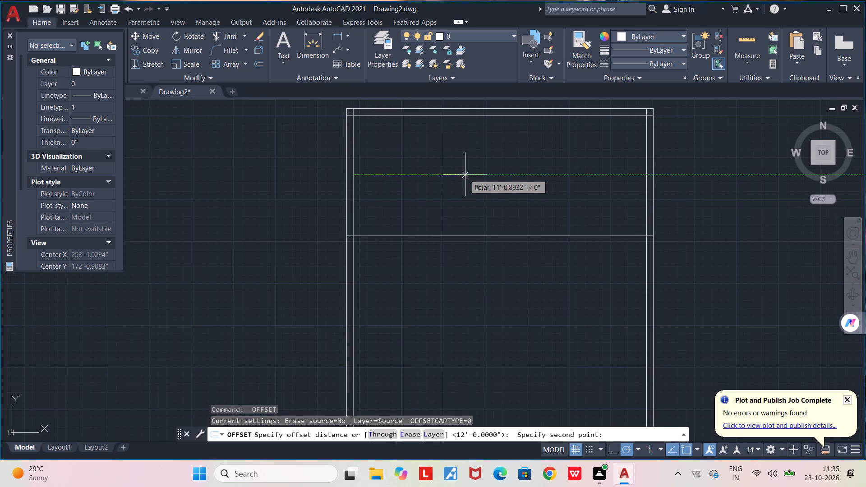
type("11'")
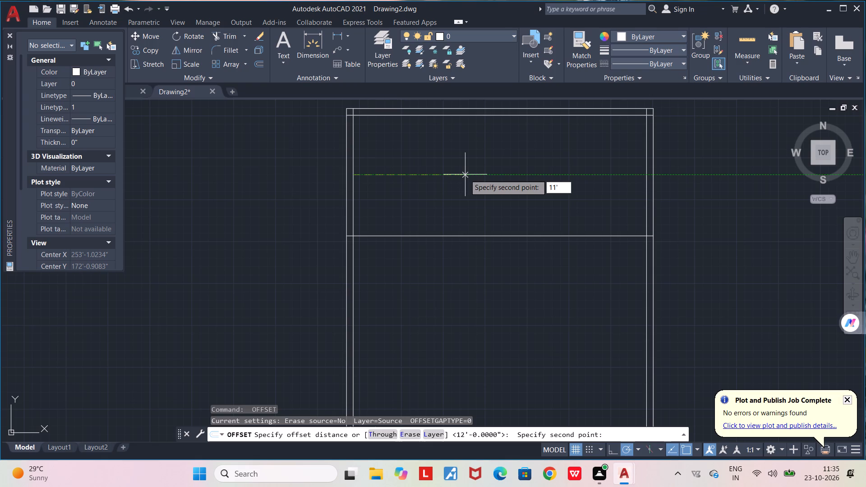
type("6\"")
key("Return")
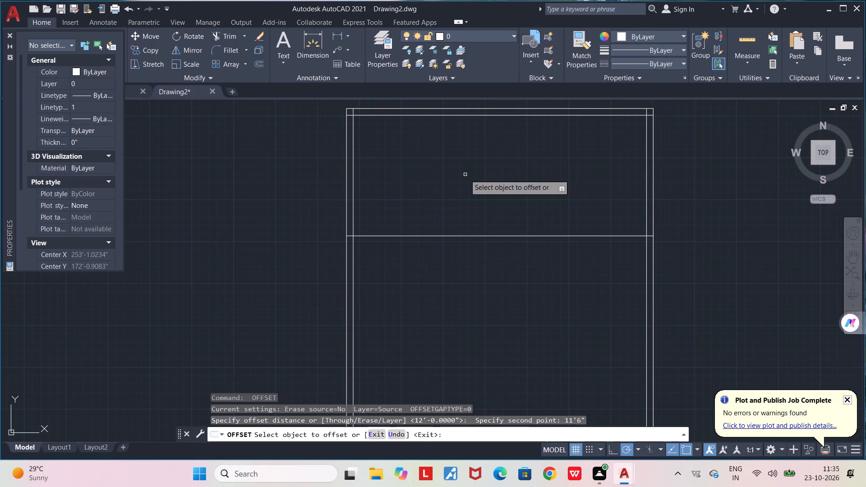
left_click(353, 176)
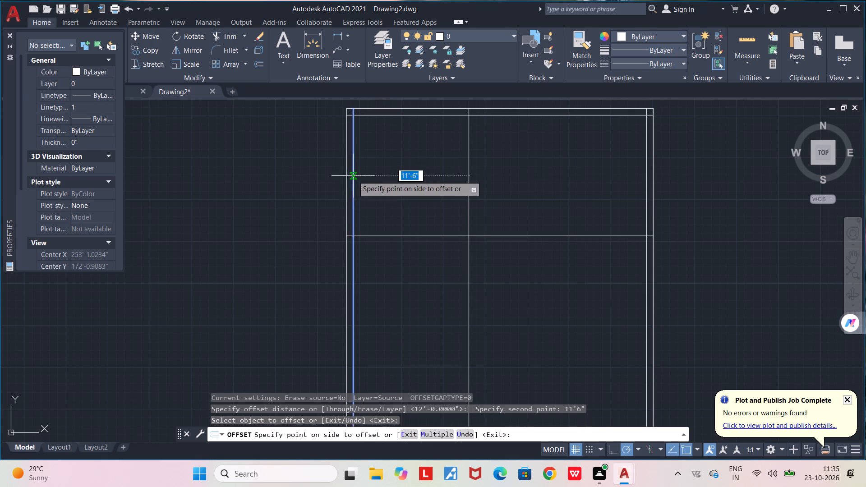
left_click(432, 170)
scroll(436, 174, "down", 3)
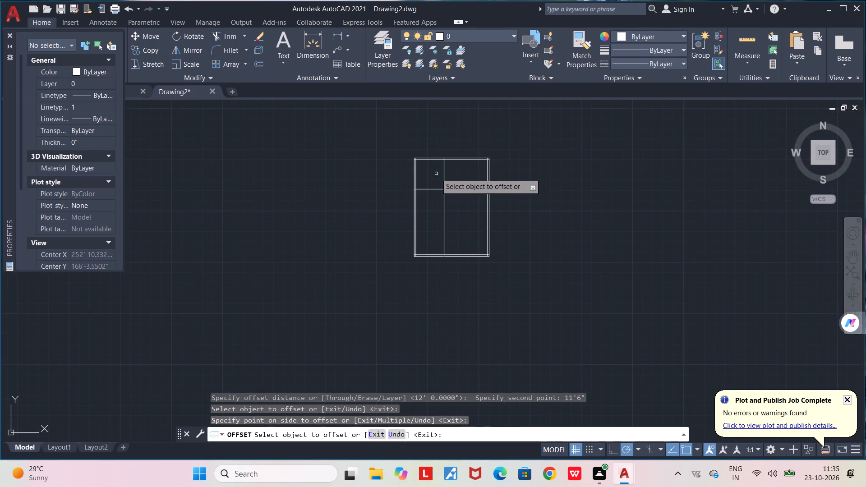
key("space")
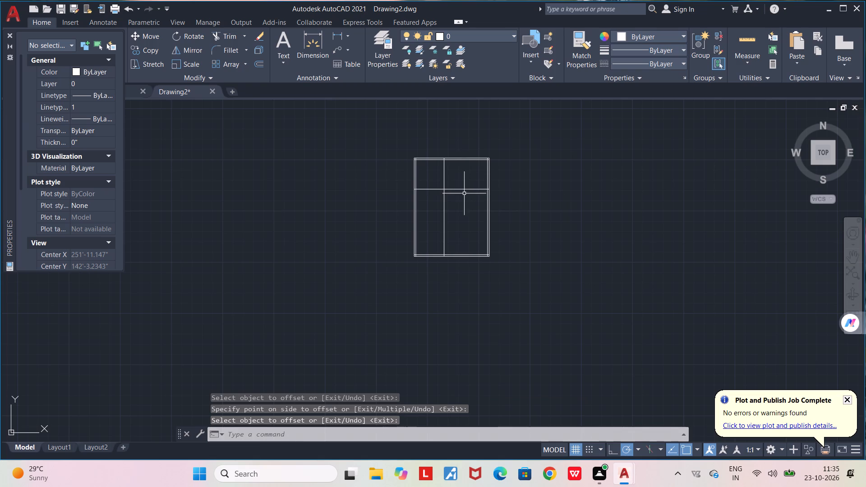
Offset the inner line of the right wall 8'0" toward the inside of the plan.
scroll(483, 180, "up", 2)
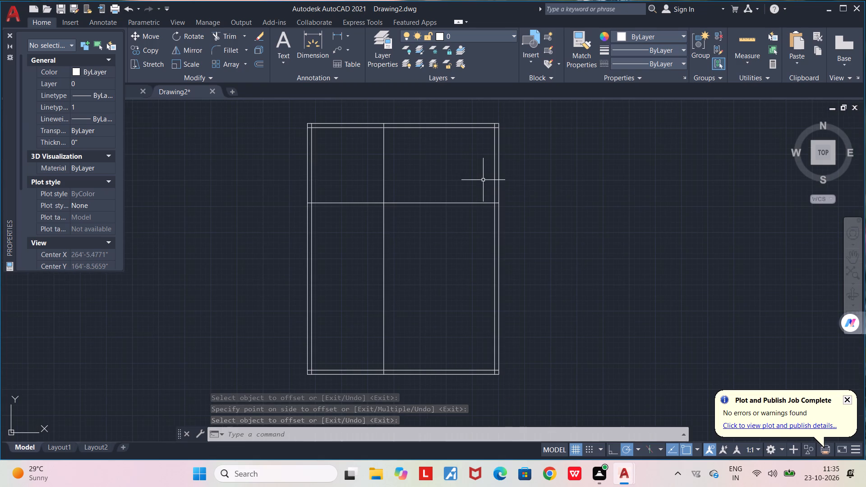
key("space")
scroll(487, 154, "up", 1)
middle_click_drag(490, 173, 483, 223)
scroll(482, 217, "up", 2)
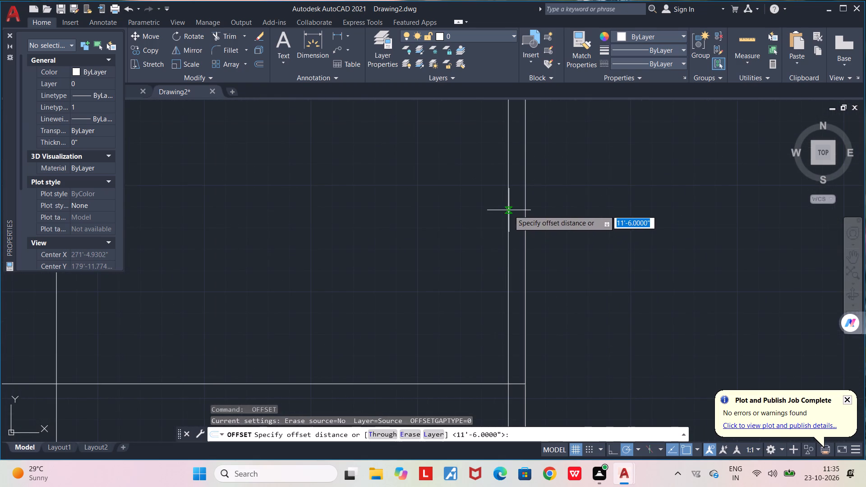
left_click(509, 210)
type("8'0\"")
key("Return")
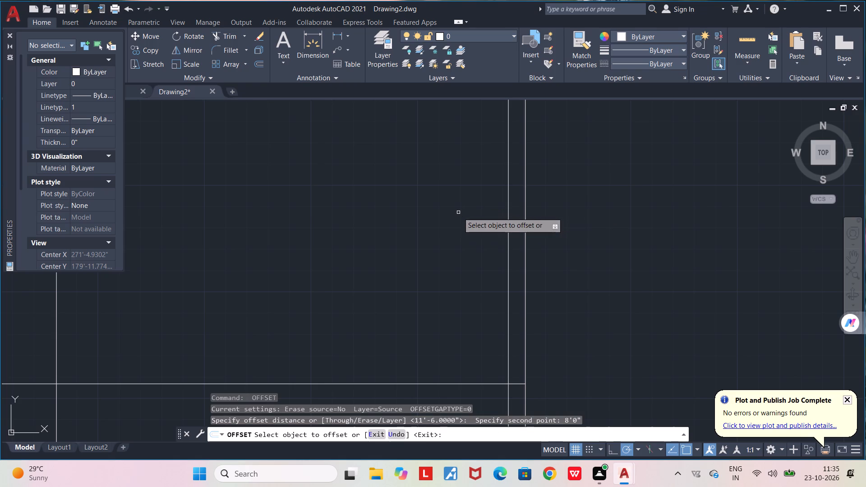
left_click(507, 207)
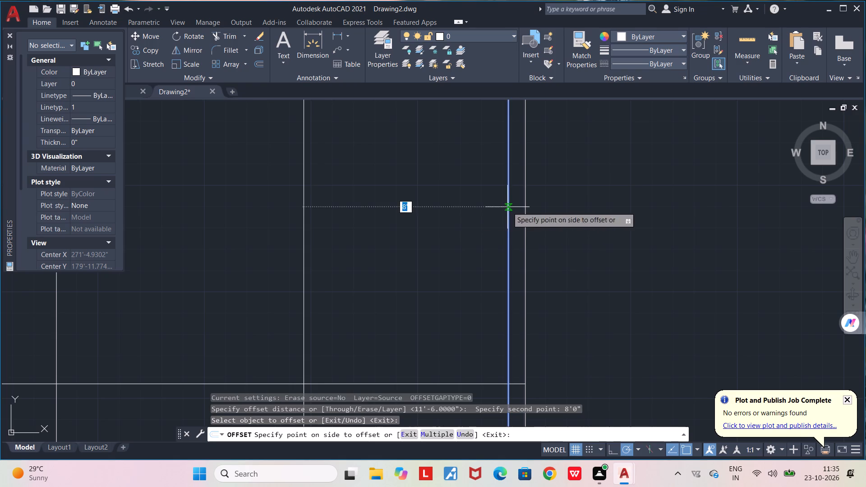
left_click(383, 212)
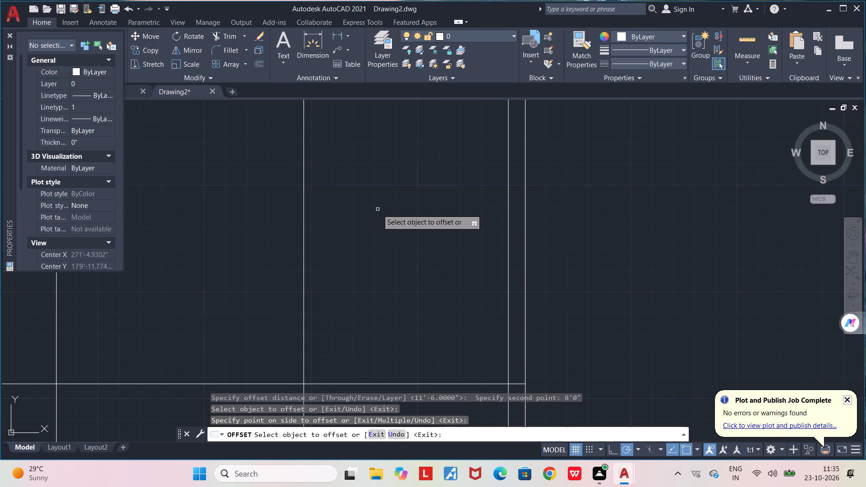
key("space")
Trim away the middle section of the horizontal partition line between the two vertical partition lines.
middle_click_drag(413, 259, 552, 253)
scroll(552, 253, "down", 2)
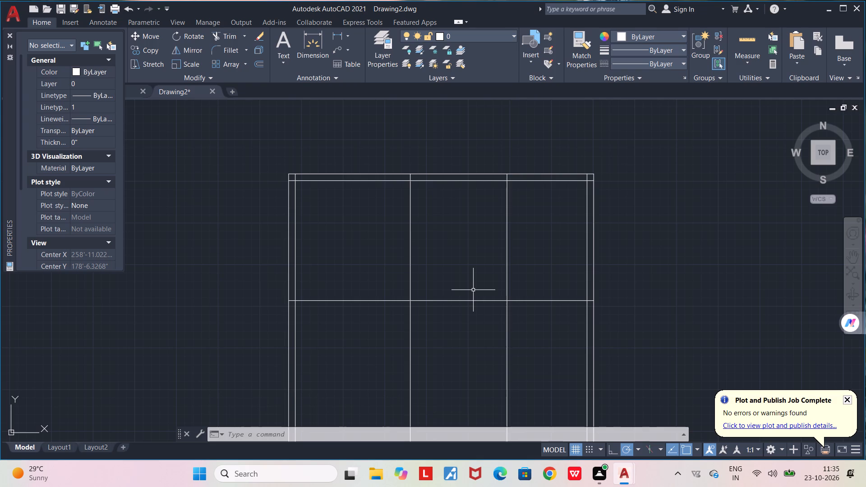
middle_click_drag(460, 333, 484, 232)
scroll(484, 232, "down", 2)
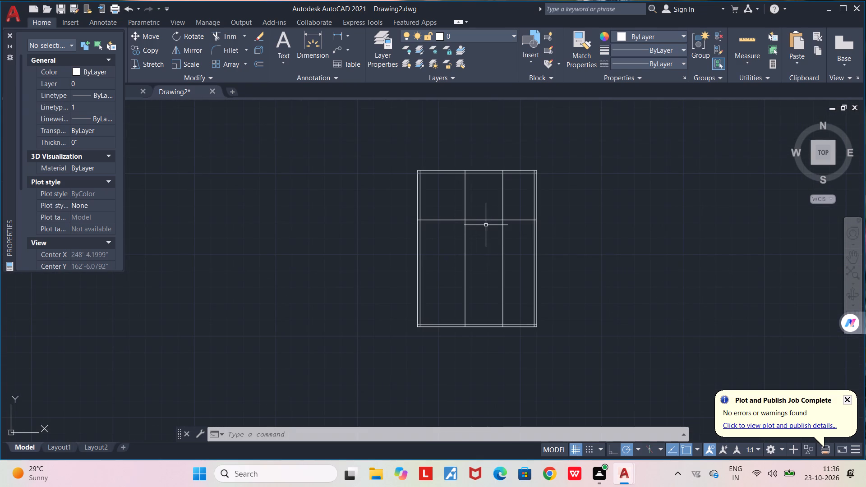
type("TR")
key("Return")
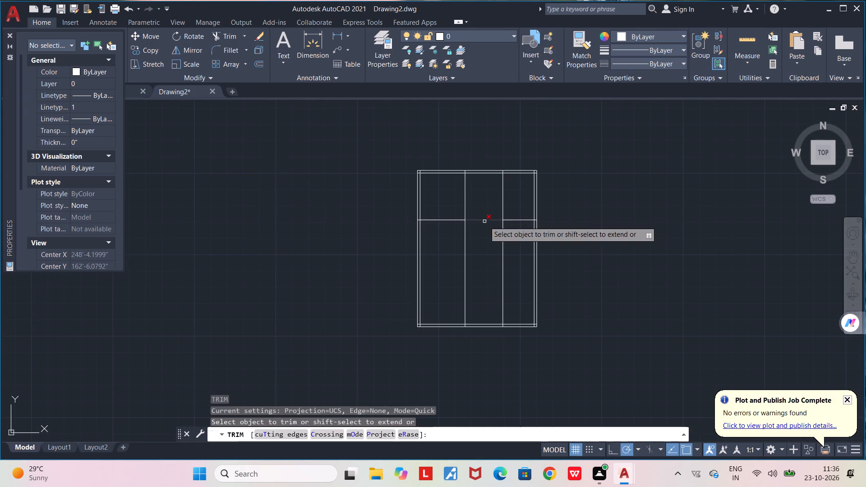
left_click(484, 221)
middle_click_drag(481, 267, 447, 265)
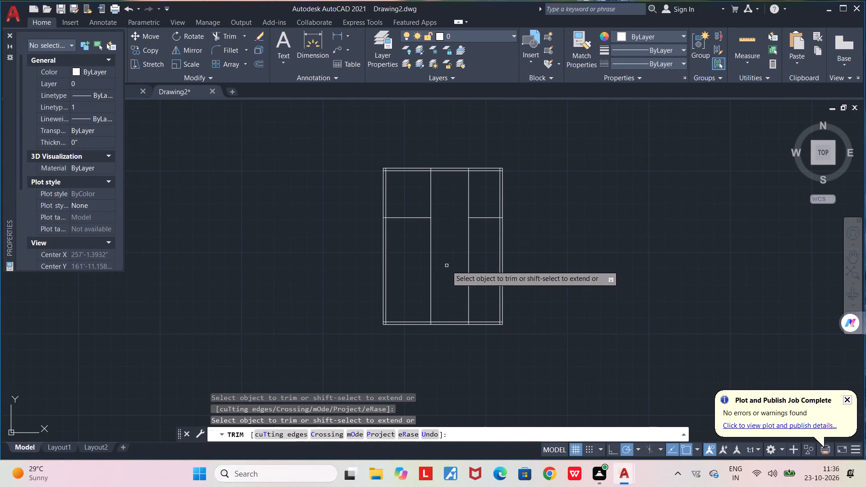
key("space")
Offset the remaining left segment of the horizontal partition line 11'8" downward.
scroll(405, 216, "up", 1)
key("o")
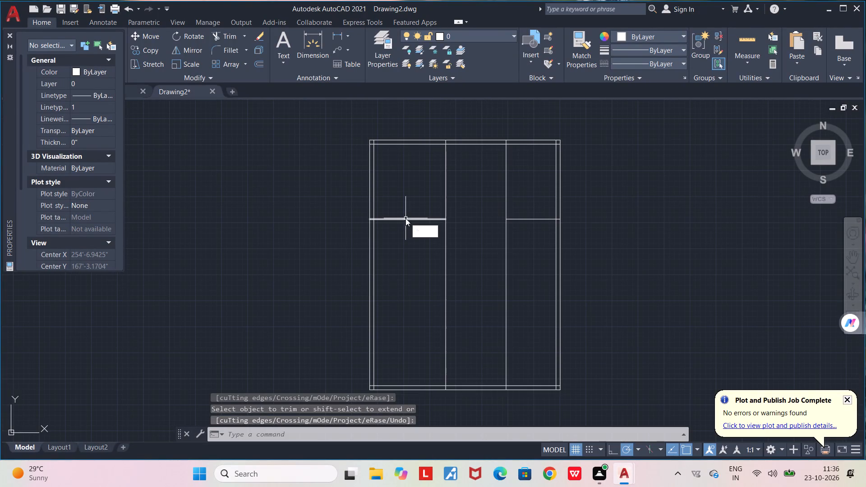
key("f")
key("f")
key("Return")
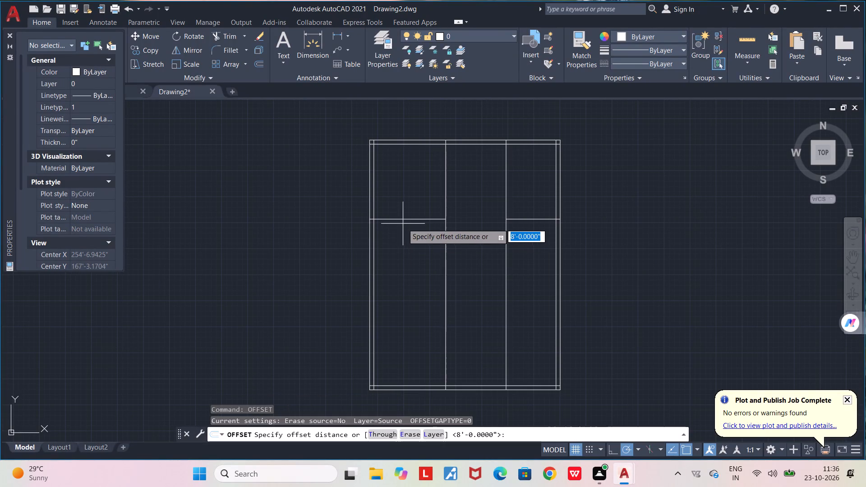
left_click(409, 218)
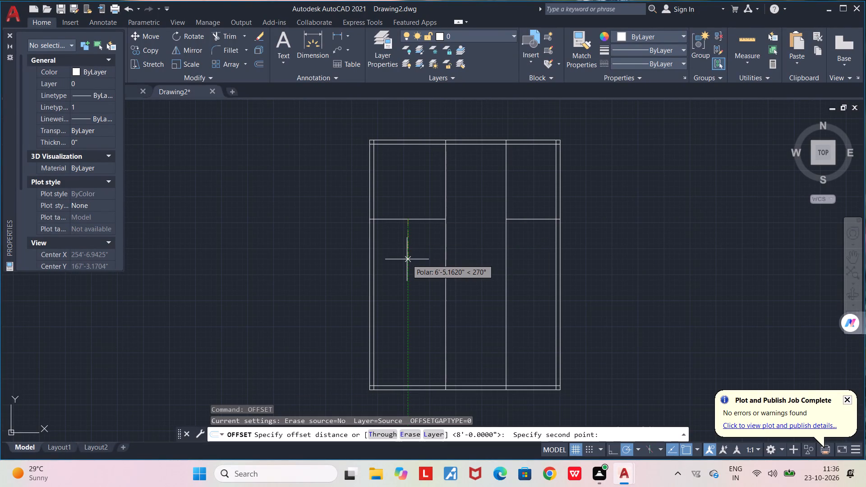
type("11'")
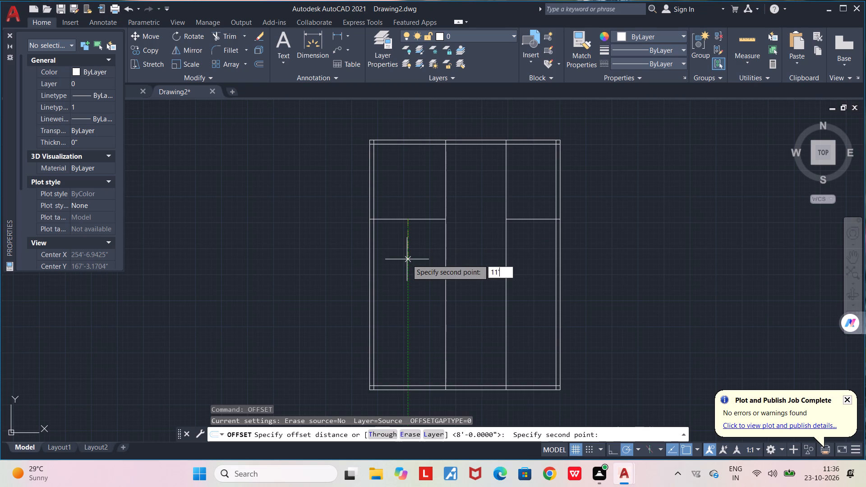
type("8\"")
key("Return")
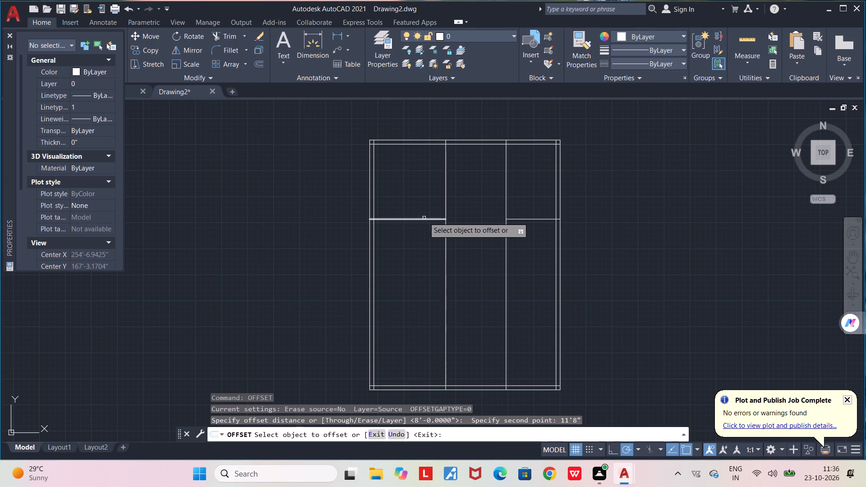
left_click(415, 219)
left_click(411, 260)
middle_click_drag(408, 278, 405, 220)
scroll(402, 246, "up", 2)
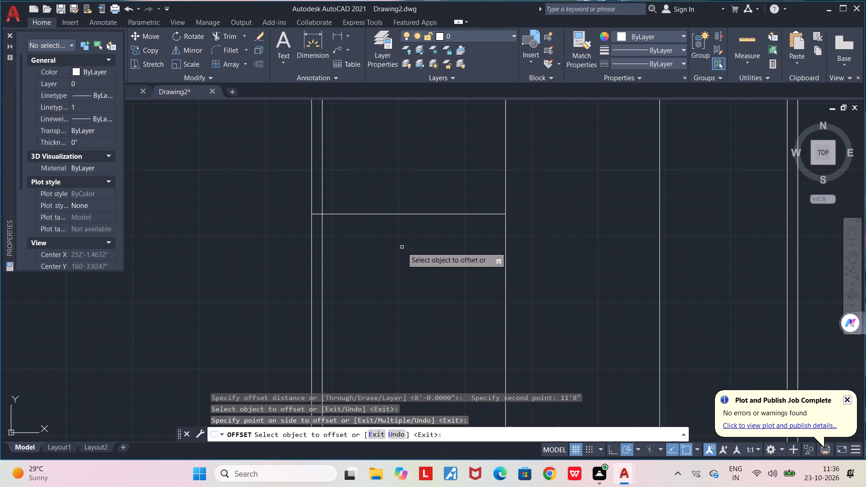
key("space")
Offset the lower horizontal partition line of the left-hand rooms 4'11" downward.
key("space")
left_click(406, 217)
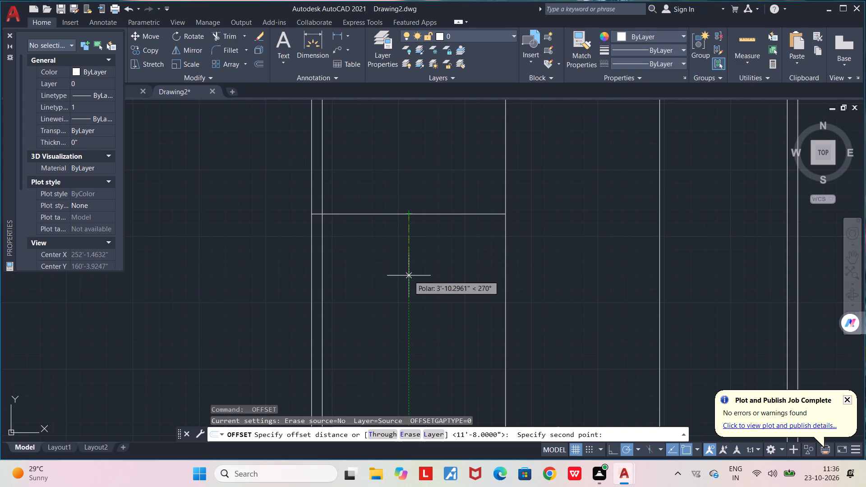
type("4'11\"")
key("Return")
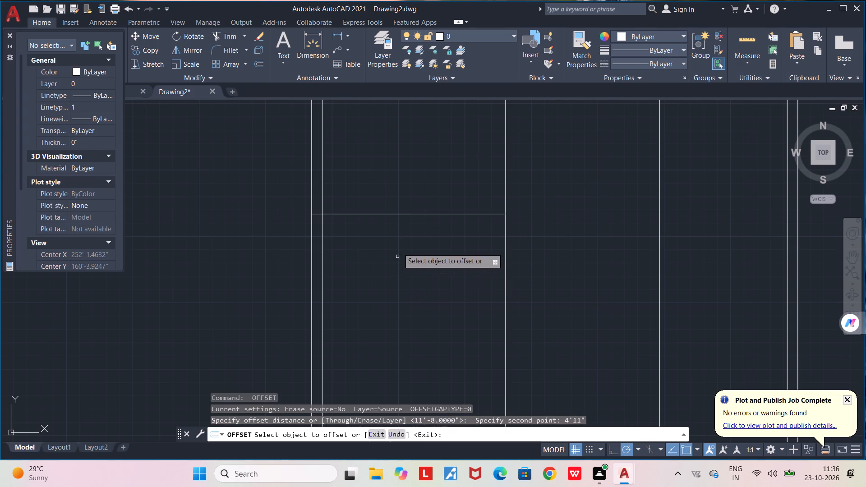
left_click(425, 214)
left_click(418, 260)
middle_click_drag(395, 299, 387, 248)
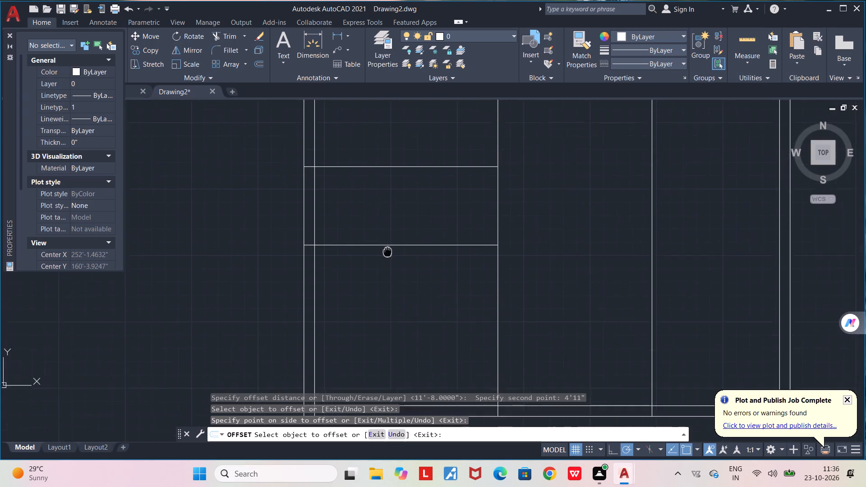
middle_click_drag(387, 248, 384, 227)
scroll(384, 227, "down", 2)
middle_click_drag(394, 253, 410, 255)
middle_click_drag(400, 253, 336, 290)
scroll(336, 291, "down", 1)
middle_click_drag(381, 237, 377, 283)
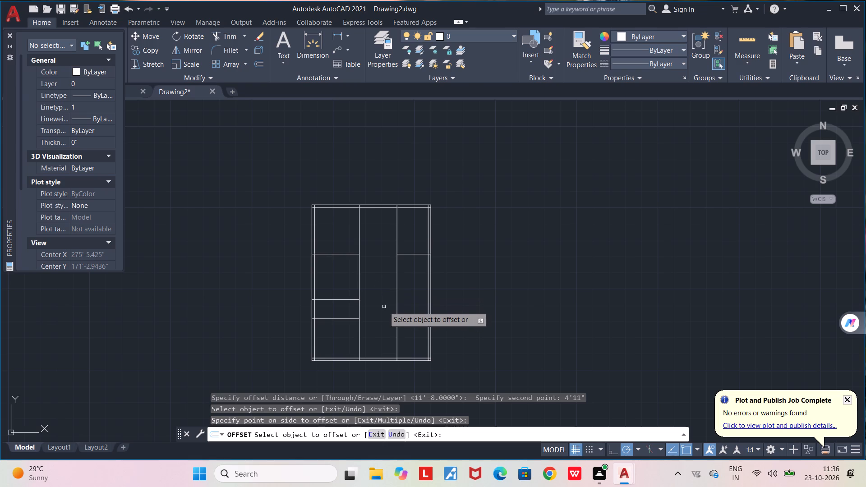
scroll(384, 307, "up", 1)
middle_click_drag(382, 314, 377, 311)
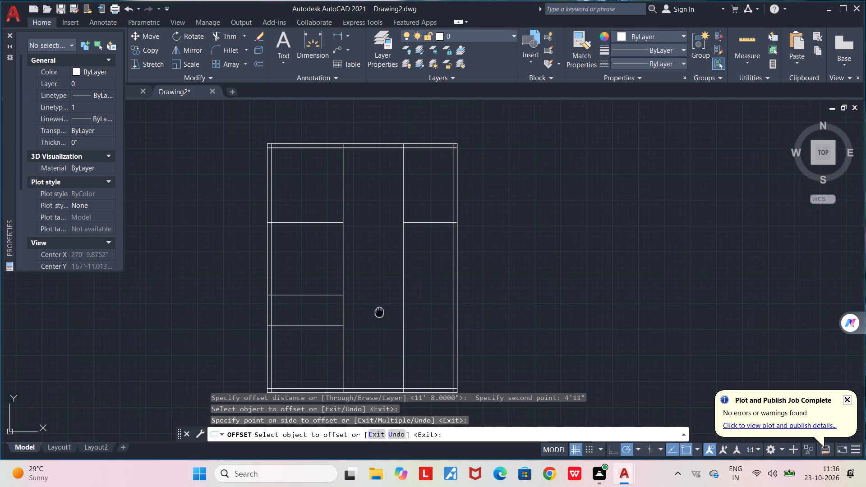
middle_click_drag(377, 311, 346, 302)
scroll(346, 302, "down", 1)
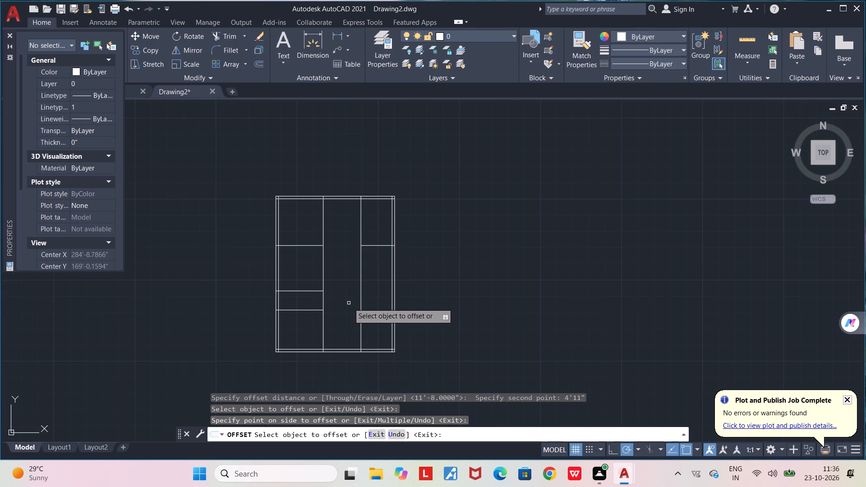
key("Escape")
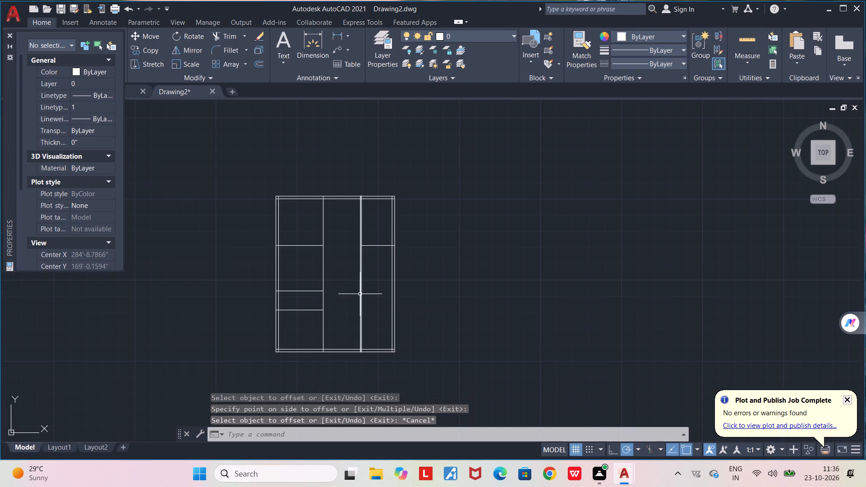
Trim the right vertical partition line below the upper-right room, down to the bottom wall's inner line.
type("TR")
key("Return")
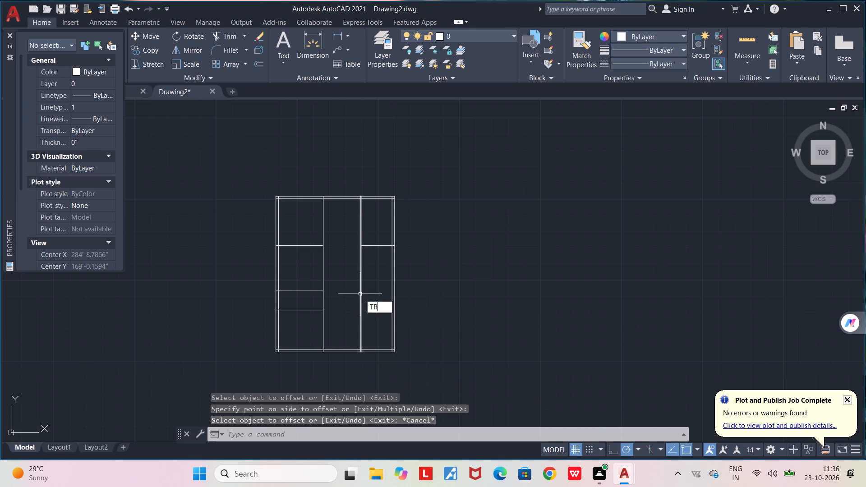
left_click(361, 290)
middle_click_drag(362, 273, 356, 310)
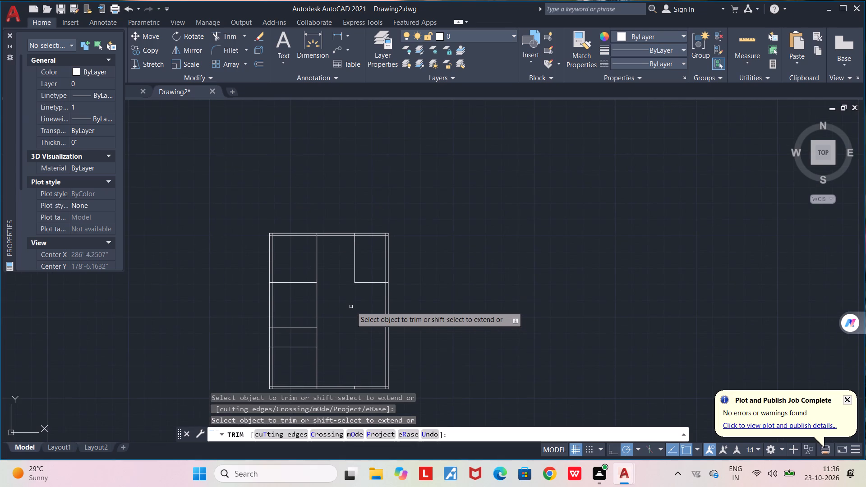
key("space")
Offset the bottom line of the upper-right room 11'8" downward.
scroll(351, 296, "up", 2)
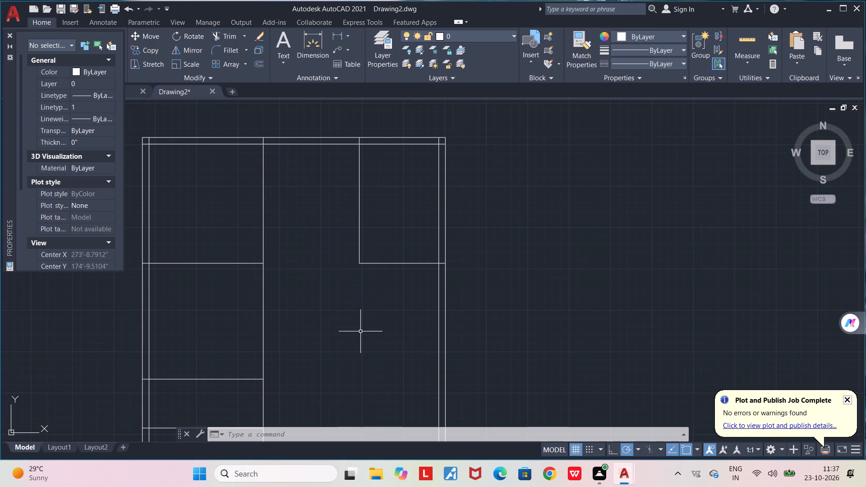
type("OFF")
key("Return")
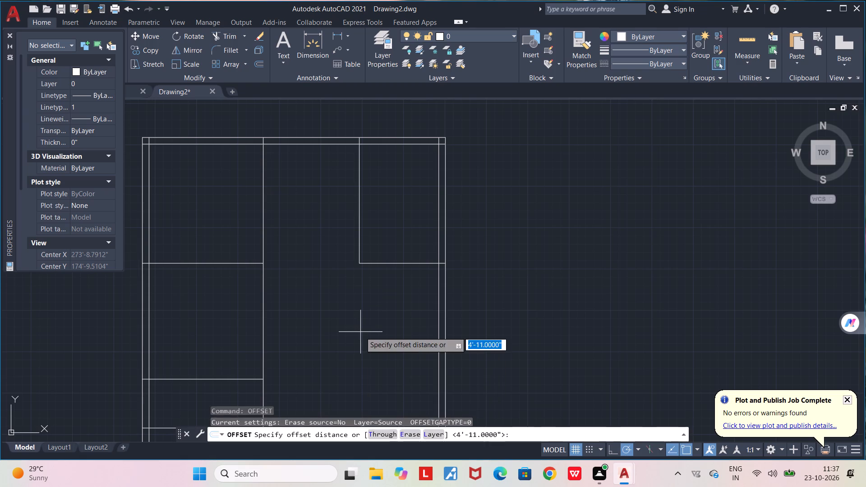
left_click(382, 266)
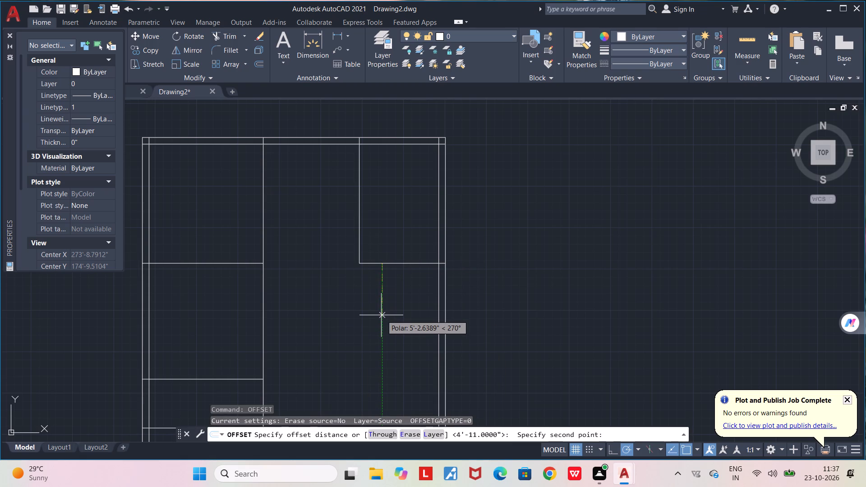
type("11")
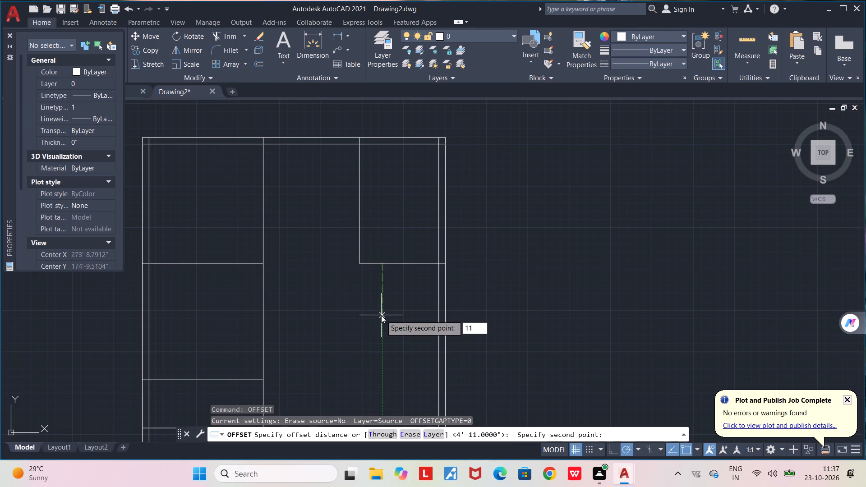
key("apostrophe")
key("8")
key("shift+quotedbl")
key("Return")
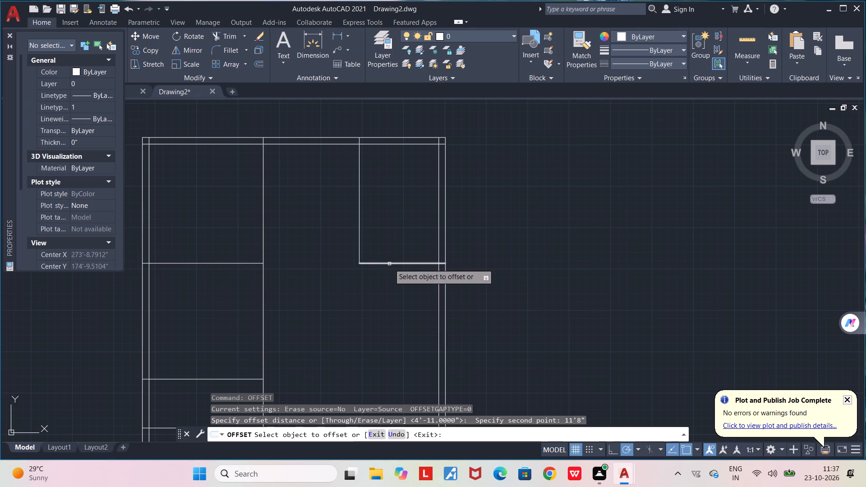
left_click(389, 266)
left_click(387, 262)
left_click(378, 318)
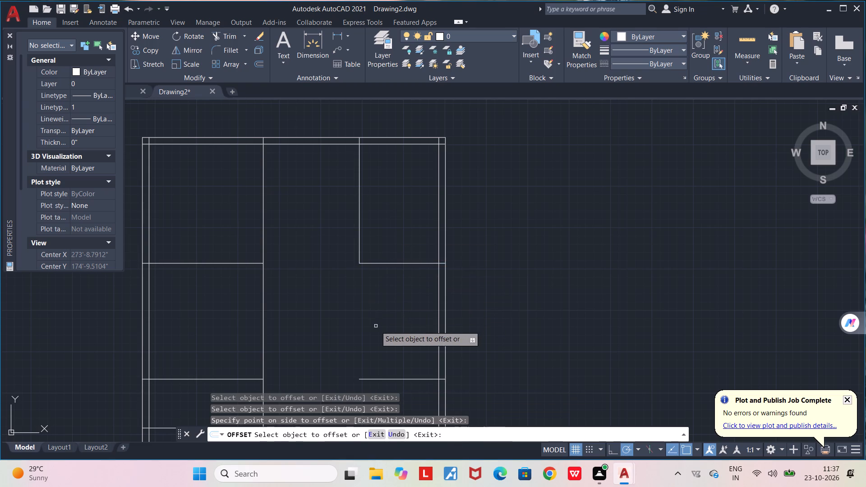
middle_click_drag(373, 320, 395, 239)
scroll(401, 243, "down", 1)
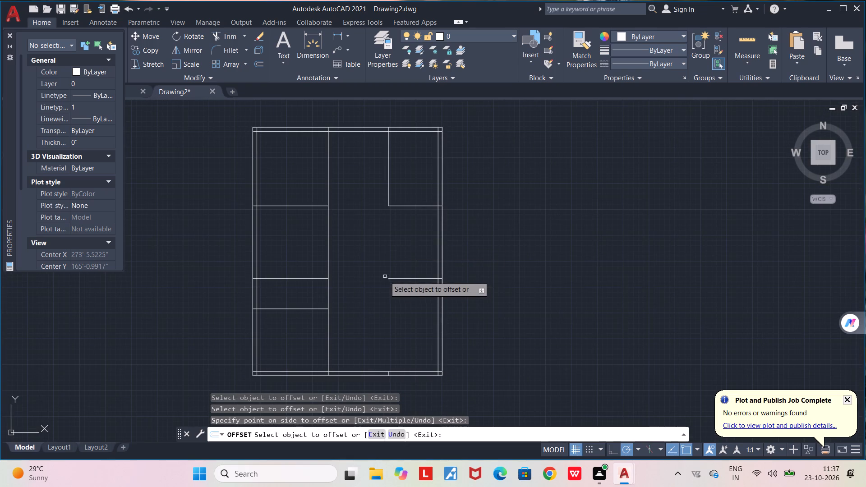
scroll(387, 255, "up", 1)
key("space")
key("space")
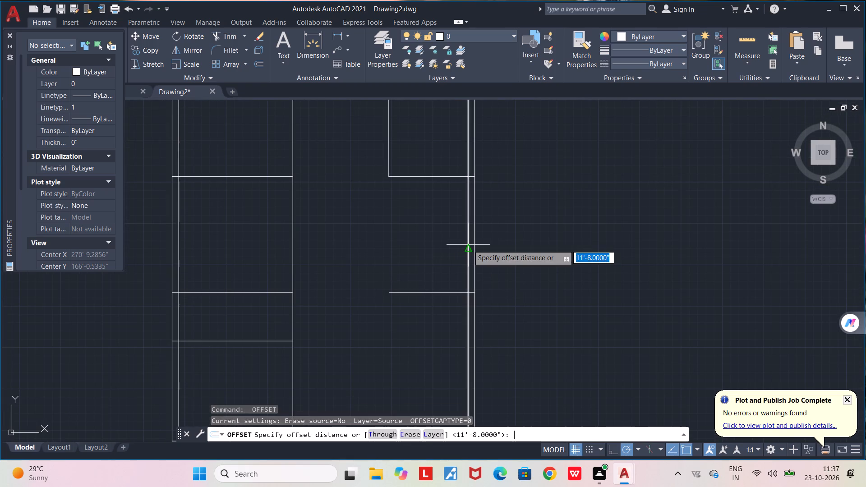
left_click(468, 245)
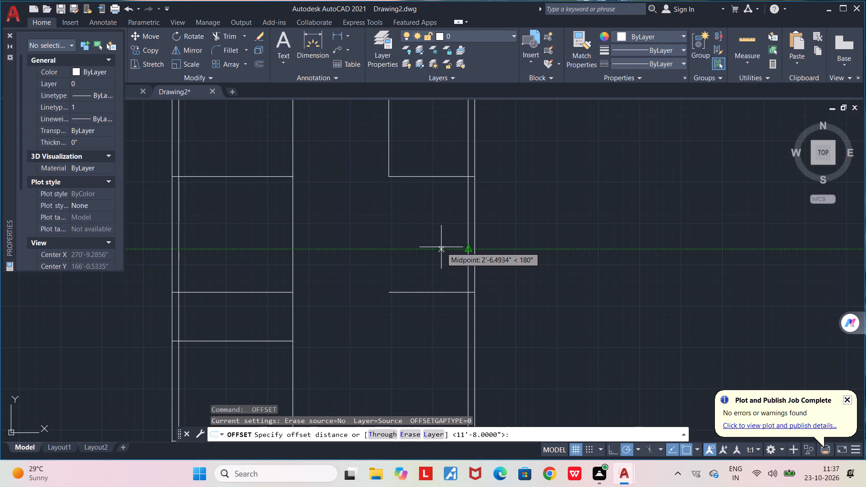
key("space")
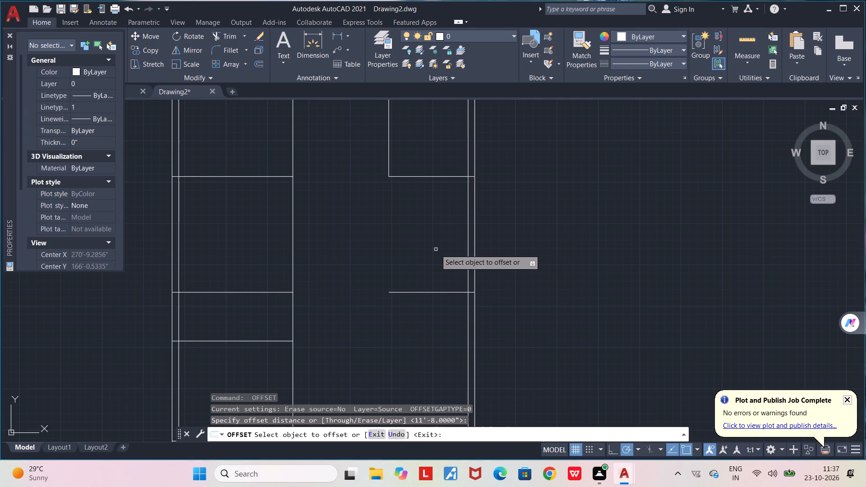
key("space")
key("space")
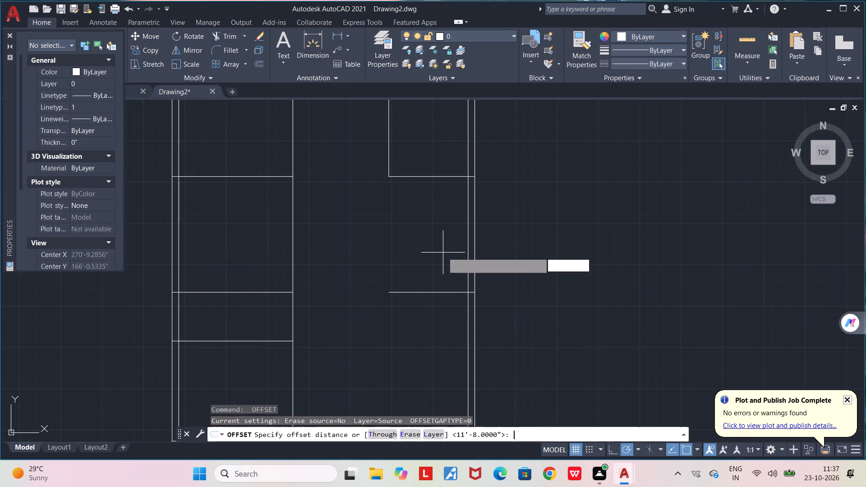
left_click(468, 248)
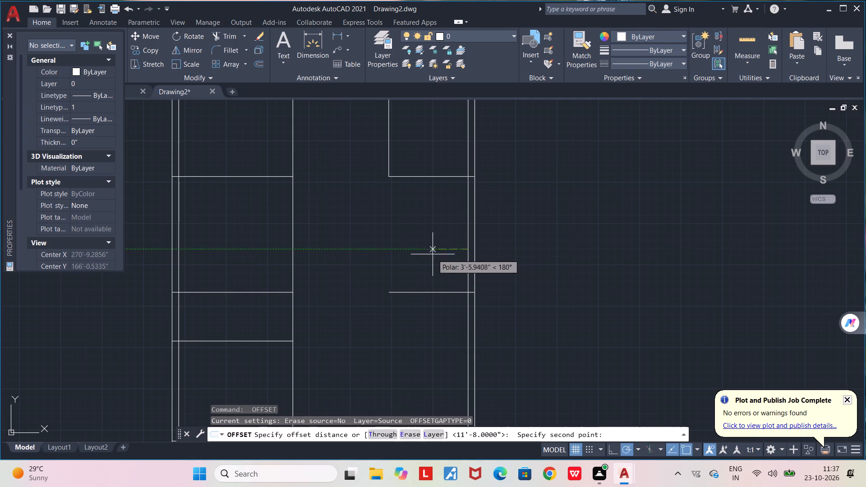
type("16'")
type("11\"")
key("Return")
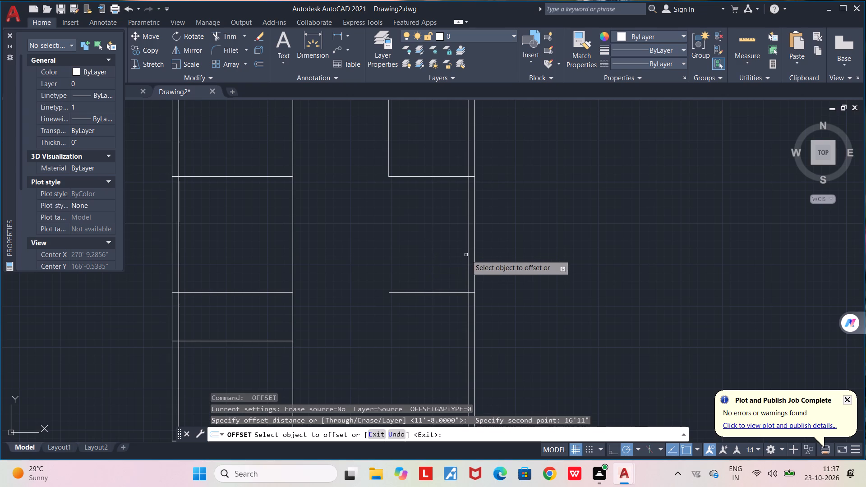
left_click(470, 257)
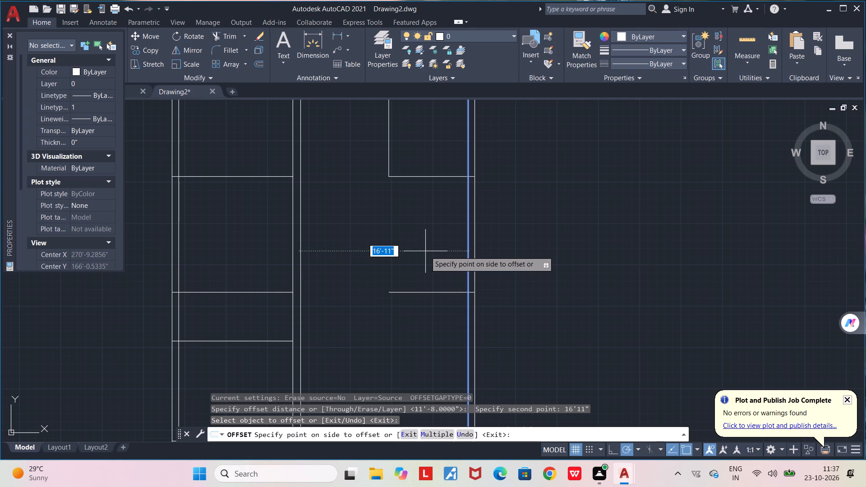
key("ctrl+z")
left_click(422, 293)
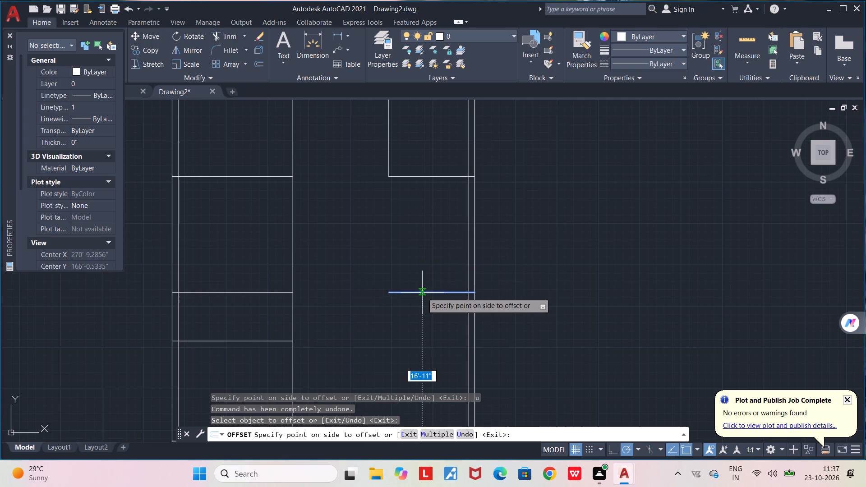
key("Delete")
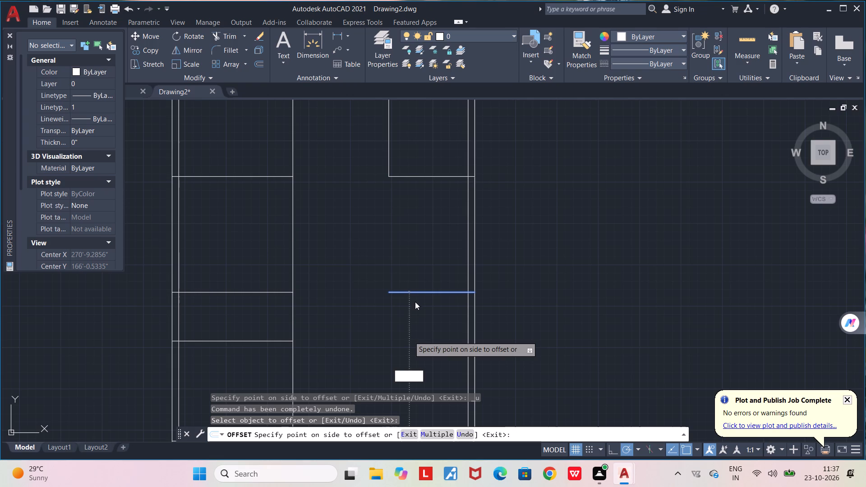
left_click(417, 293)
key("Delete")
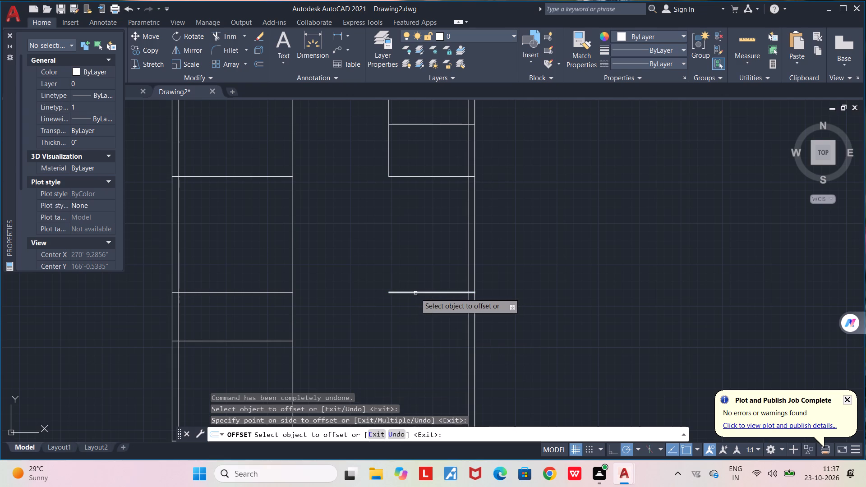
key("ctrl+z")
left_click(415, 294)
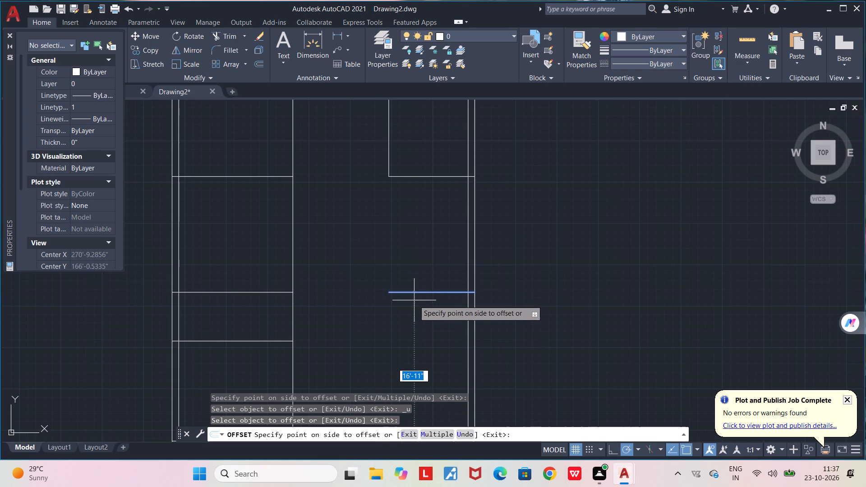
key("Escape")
Delete the horizontal line below the upper-right room that was offset 11'8" from its bottom line.
left_click(414, 294)
left_click(412, 292)
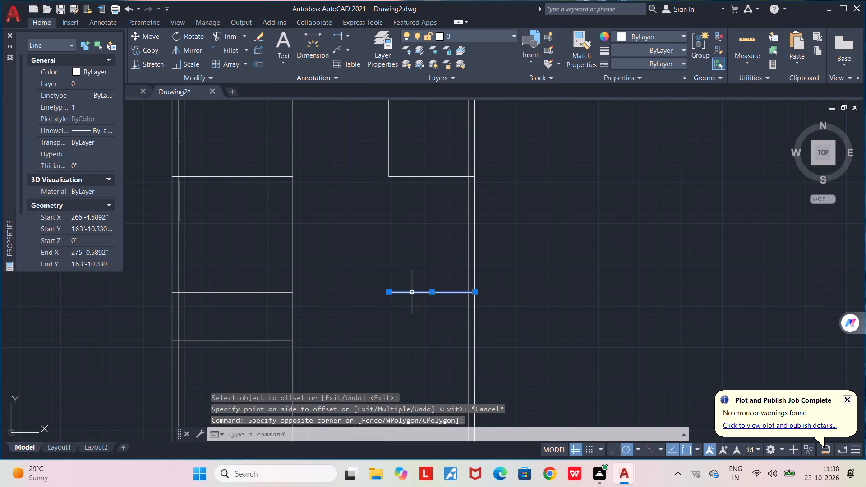
key("Delete")
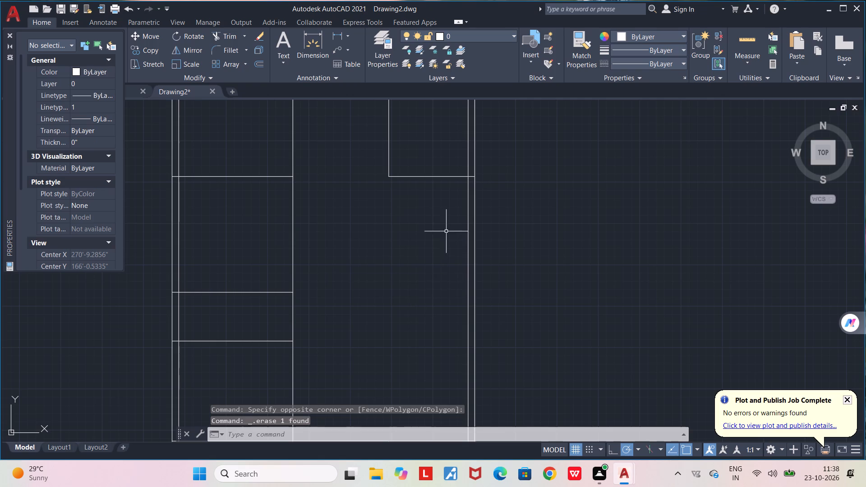
Offset the bottom line of the upper-right room 16'11" downward.
key("o")
type("FF")
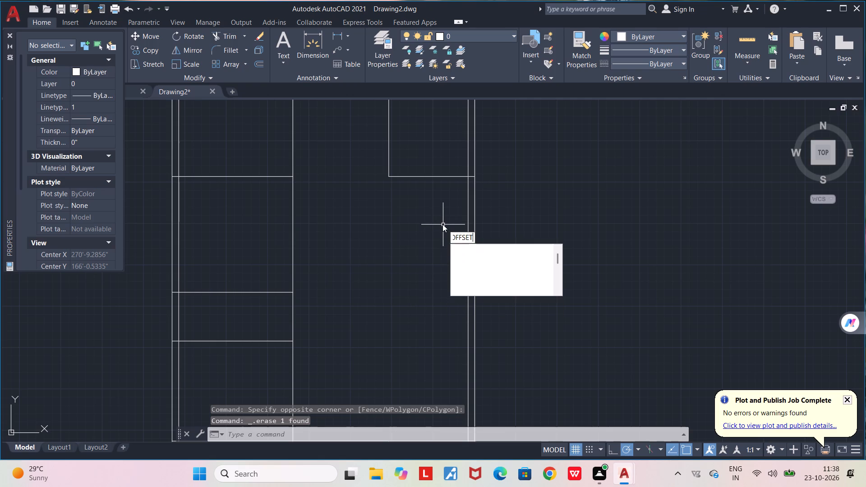
key("Return")
key("backslash")
key("BackSpace")
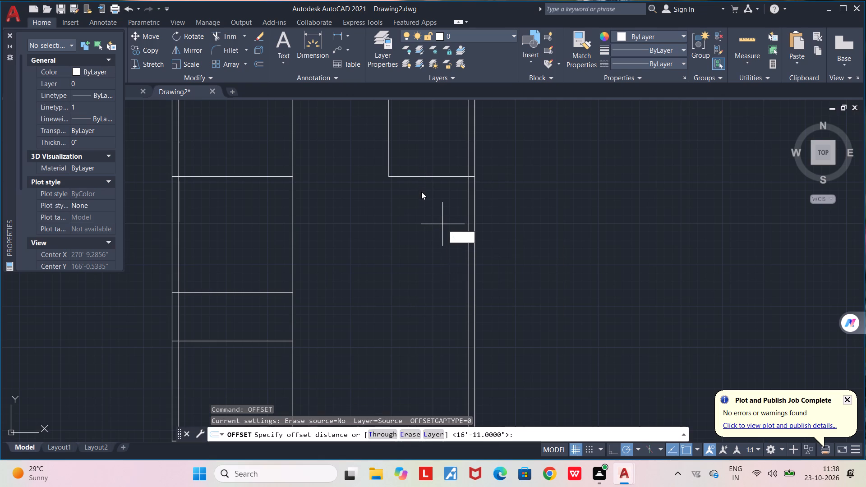
key("o")
key("f")
key("f")
key("Return")
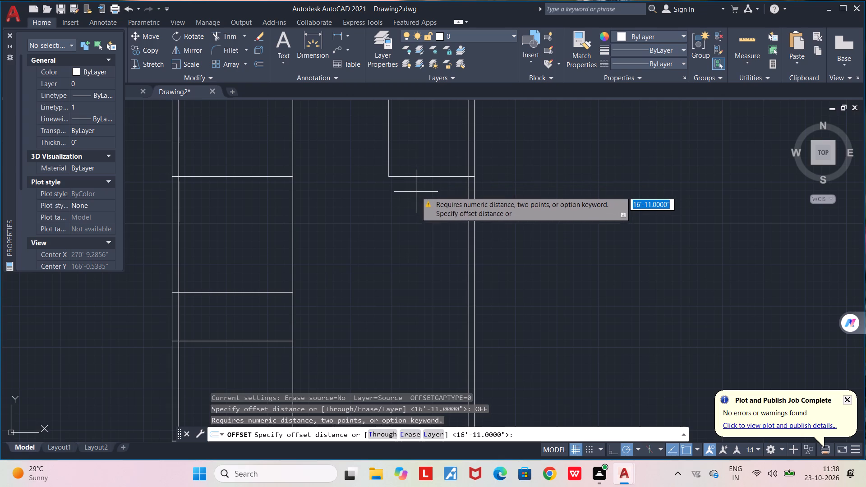
left_click(415, 179)
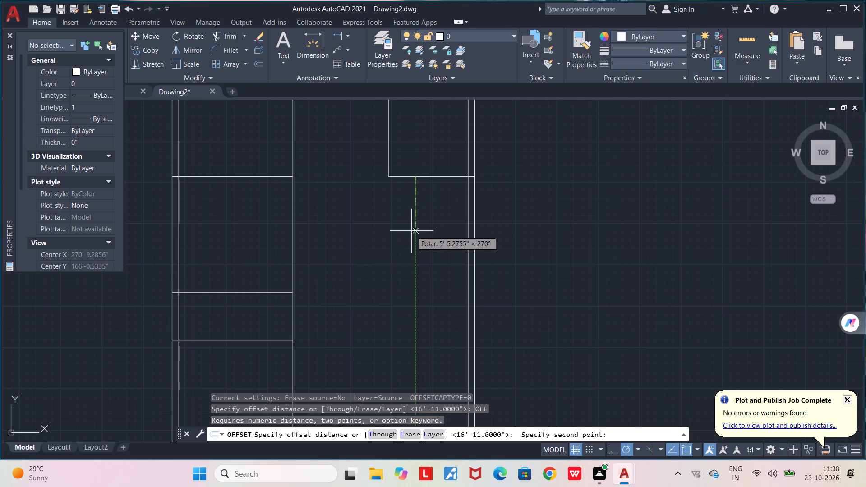
type("16")
type("'11\"")
key("Return")
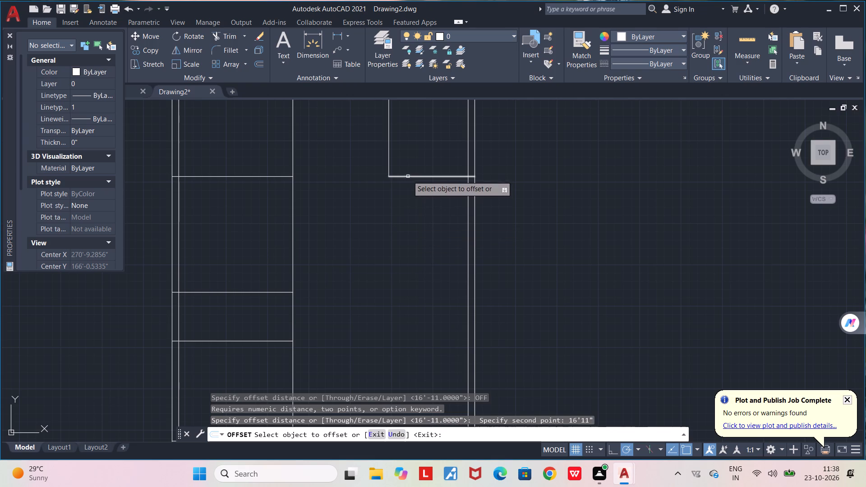
left_click(408, 176)
left_click(411, 230)
middle_click_drag(440, 274, 458, 198)
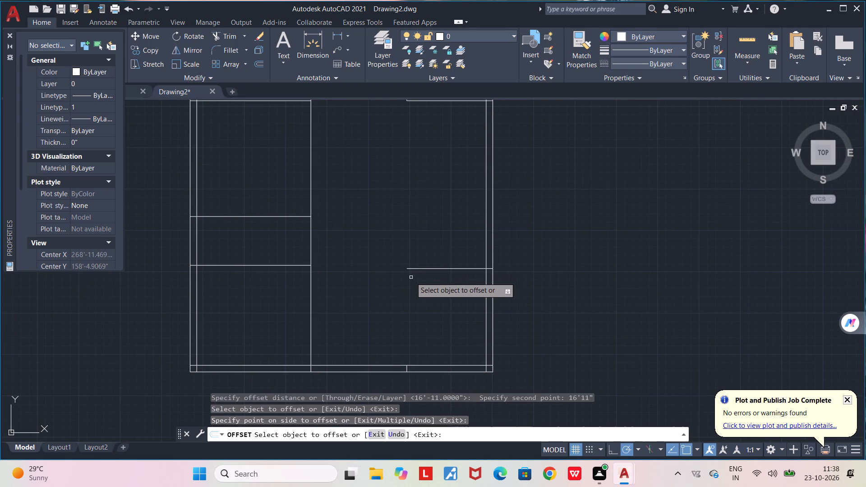
key("space")
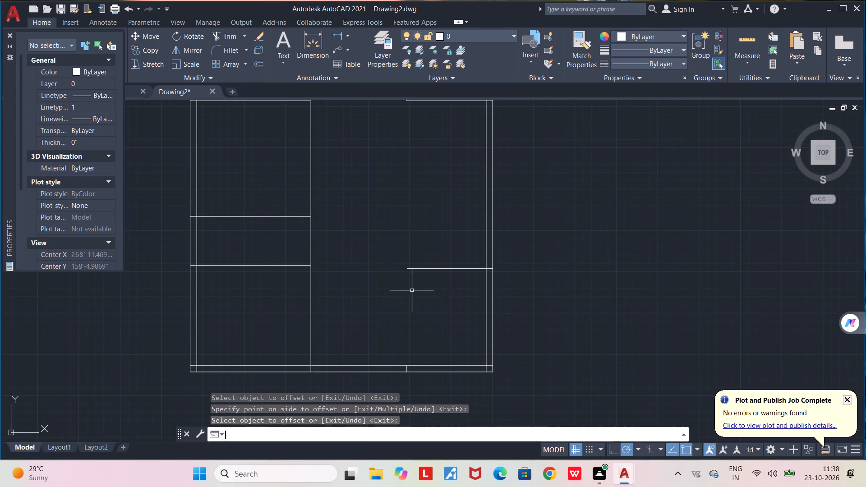
Offset the right wall's inner vertical line 11'8" to the left.
key("space")
left_click(484, 193)
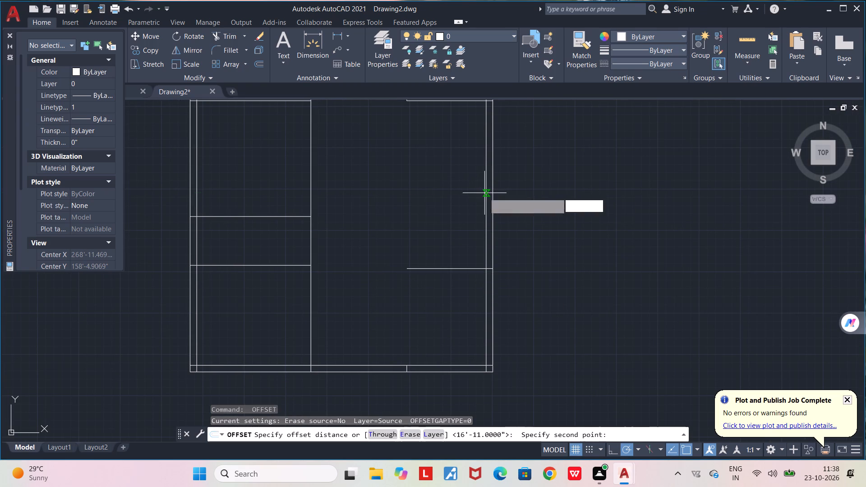
type("11")
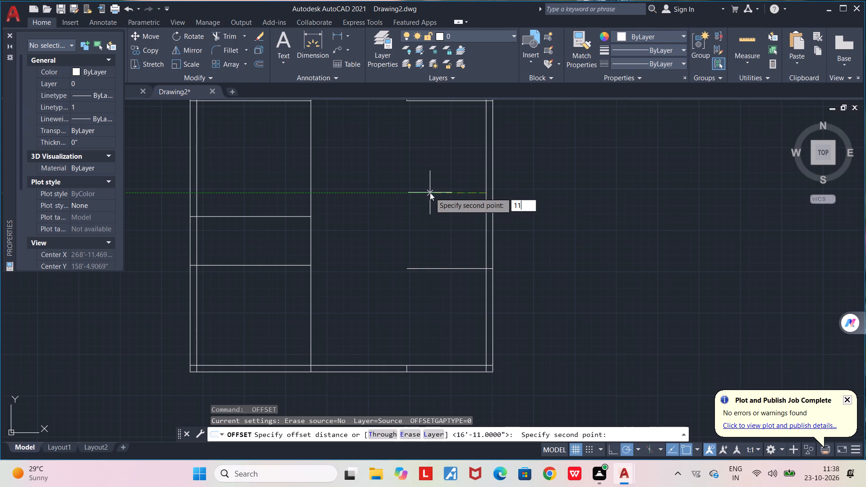
type("'8\"")
key("Return")
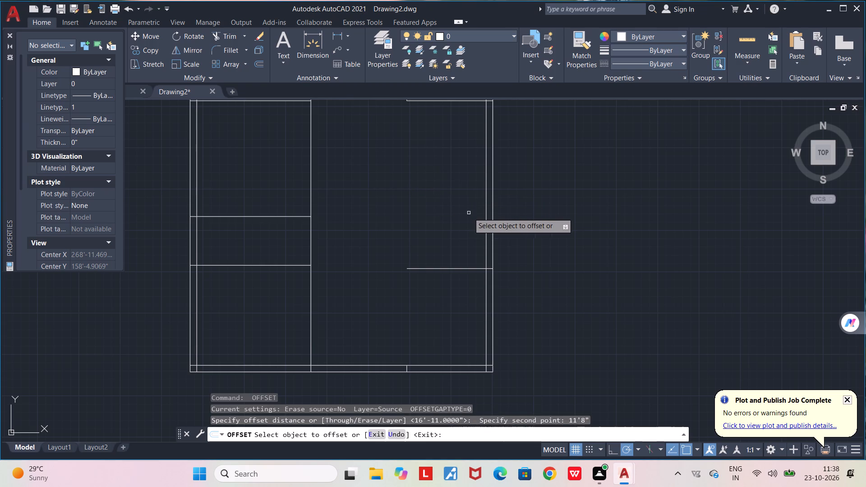
left_click(486, 245)
left_click(450, 240)
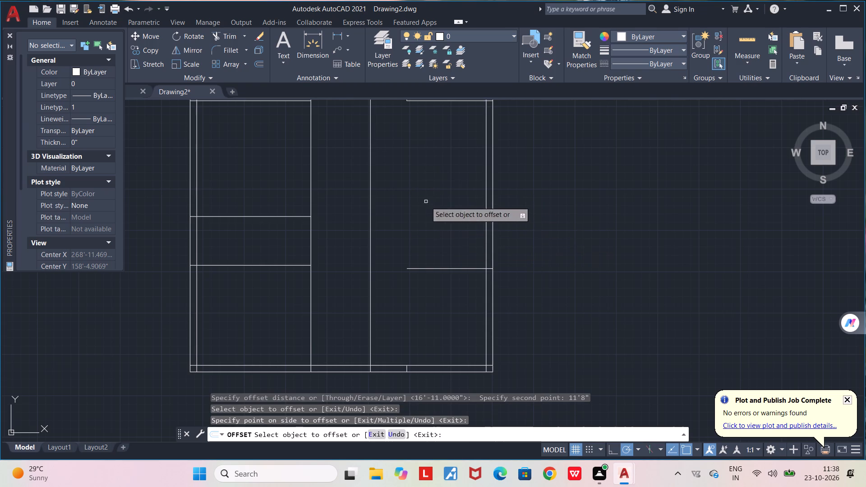
middle_click_drag(435, 207, 473, 263)
key("space")
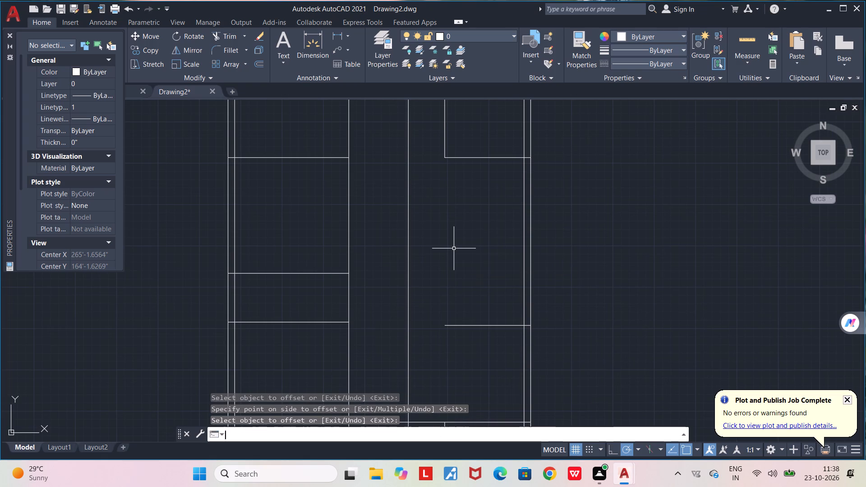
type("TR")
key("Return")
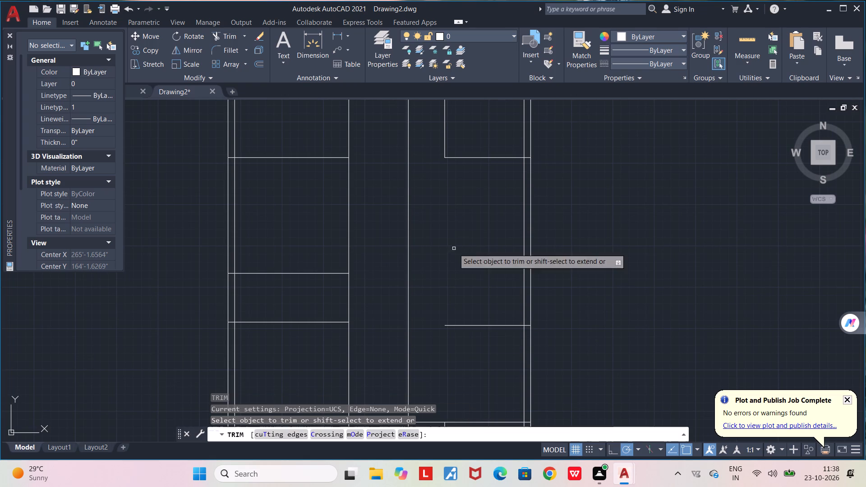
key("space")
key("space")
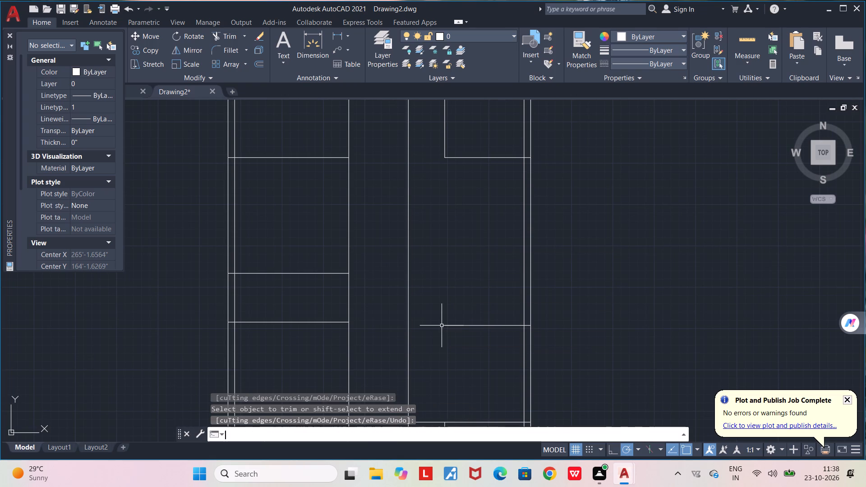
Draw a horizontal line from the left end of the lower-right partition line leftward past the new vertical line.
key("l")
key("Return")
left_click(442, 326)
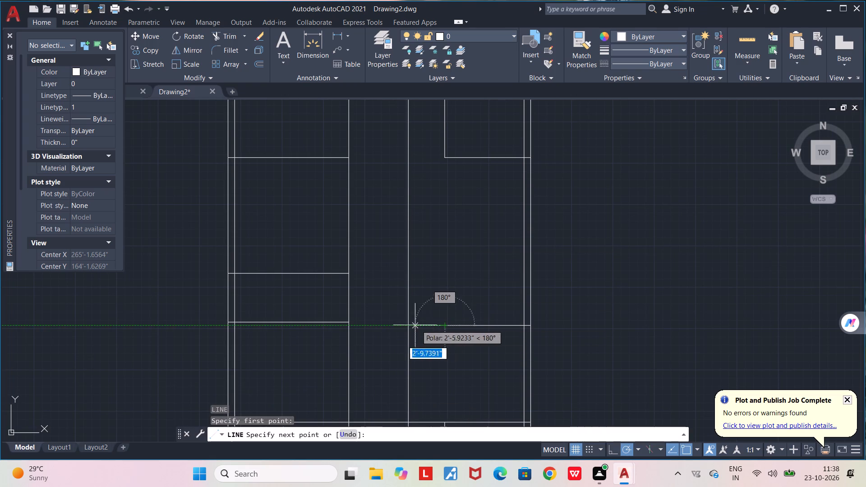
left_click(391, 326)
key("space")
Trim the new vertical line above and below the lower-right horizontal partition, and trim that partition's overhang to the left.
type("TR")
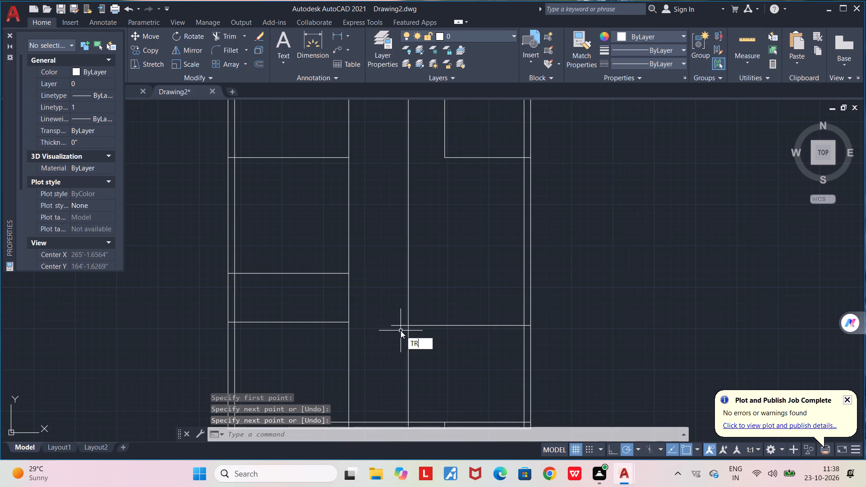
key("Return")
left_click(409, 309)
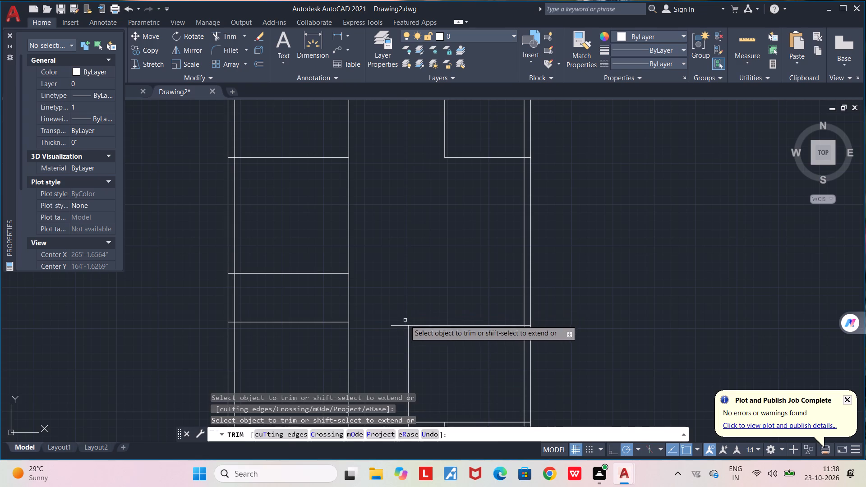
left_click_drag(403, 322, 414, 347)
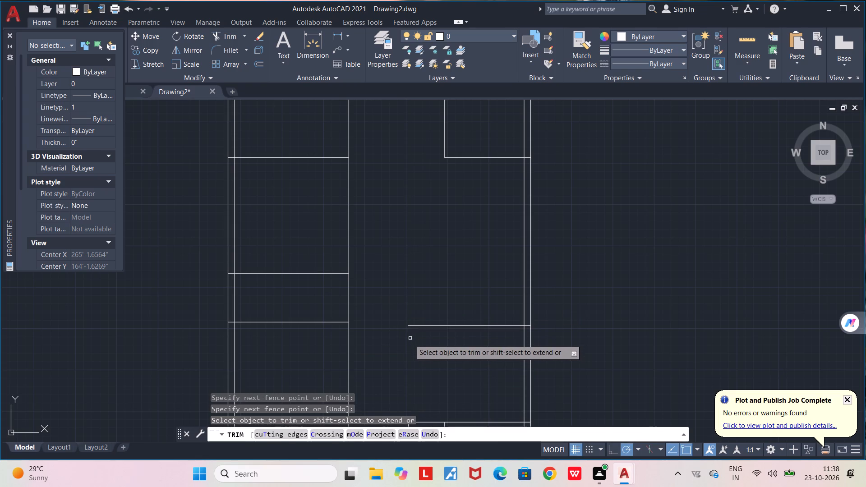
Trim away the two short vertical line stubs left inside the bottom outer wall.
middle_click_drag(410, 355, 398, 287)
scroll(398, 287, "down", 1)
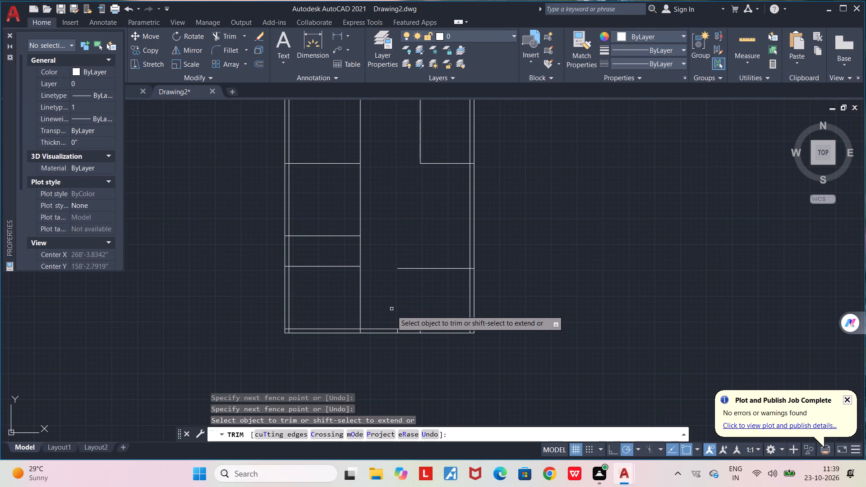
middle_click_drag(392, 313, 402, 286)
scroll(404, 312, "up", 3)
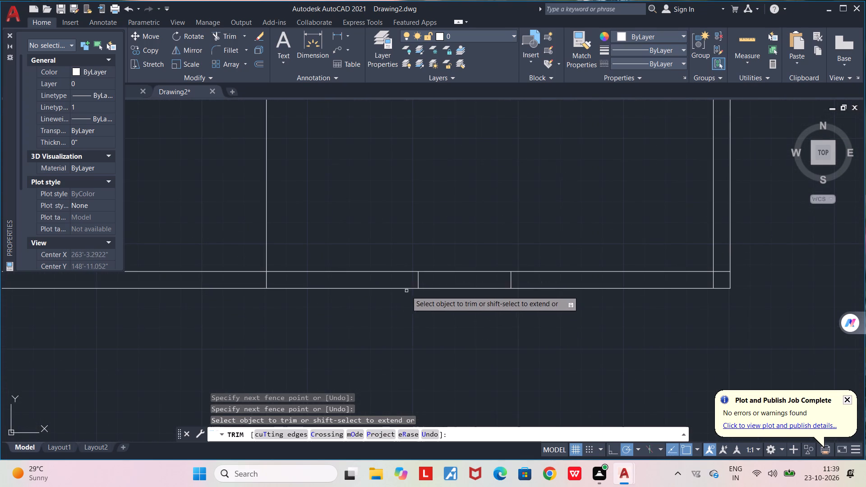
left_click(419, 281)
left_click(513, 283)
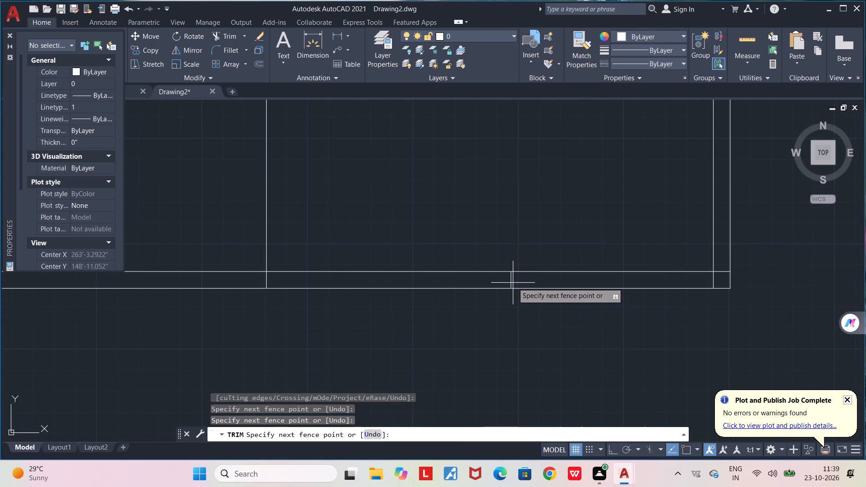
left_click(507, 279)
scroll(507, 279, "down", 3)
middle_click_drag(481, 237, 474, 302)
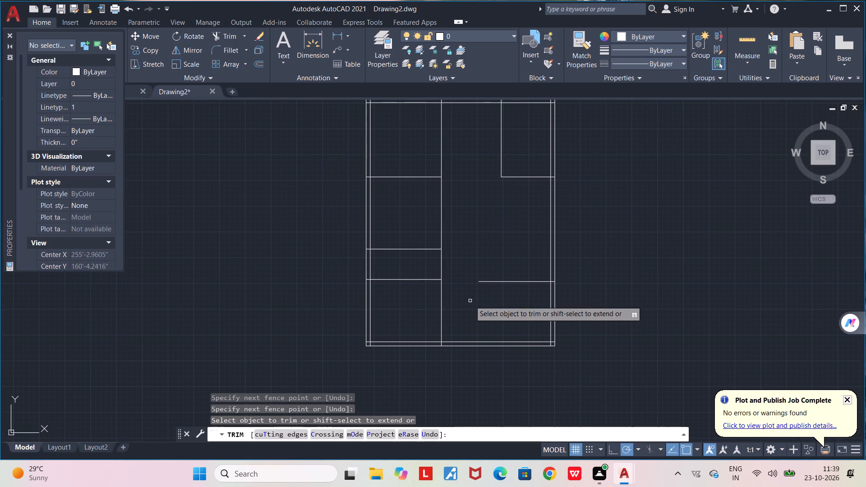
middle_click_drag(476, 209, 479, 282)
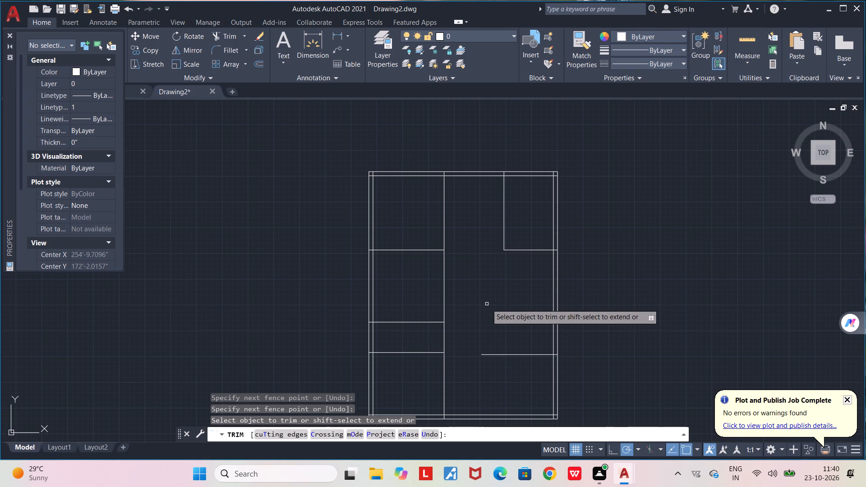
key("Escape")
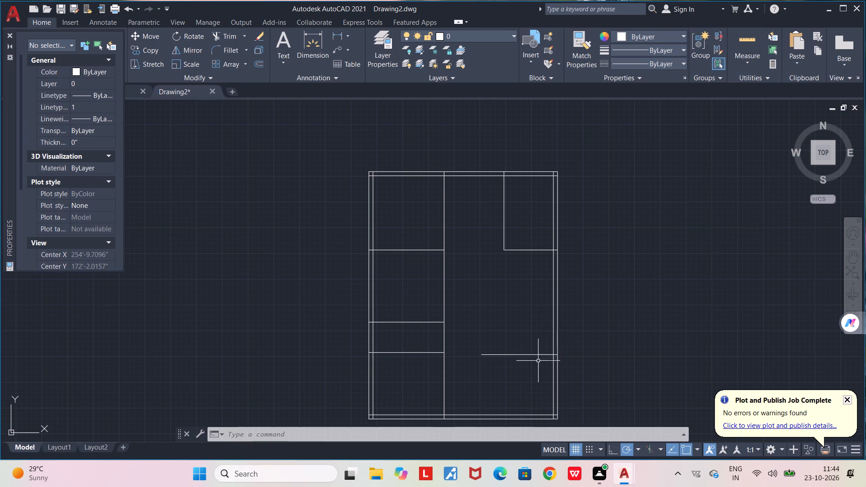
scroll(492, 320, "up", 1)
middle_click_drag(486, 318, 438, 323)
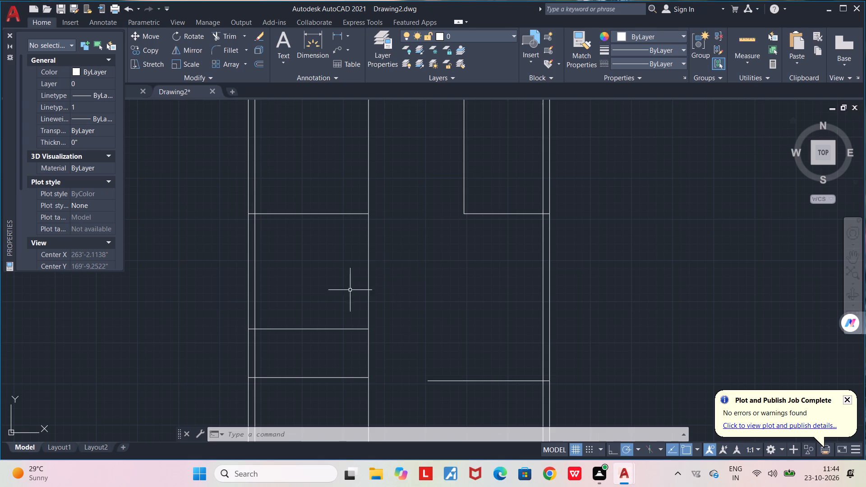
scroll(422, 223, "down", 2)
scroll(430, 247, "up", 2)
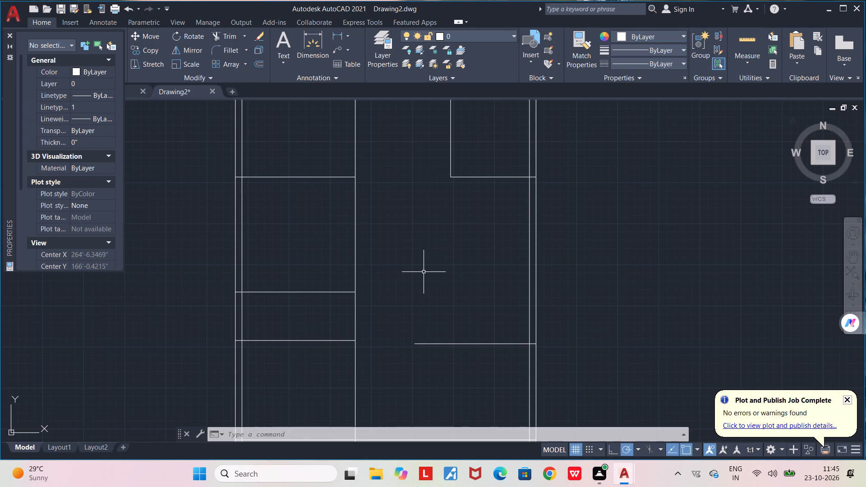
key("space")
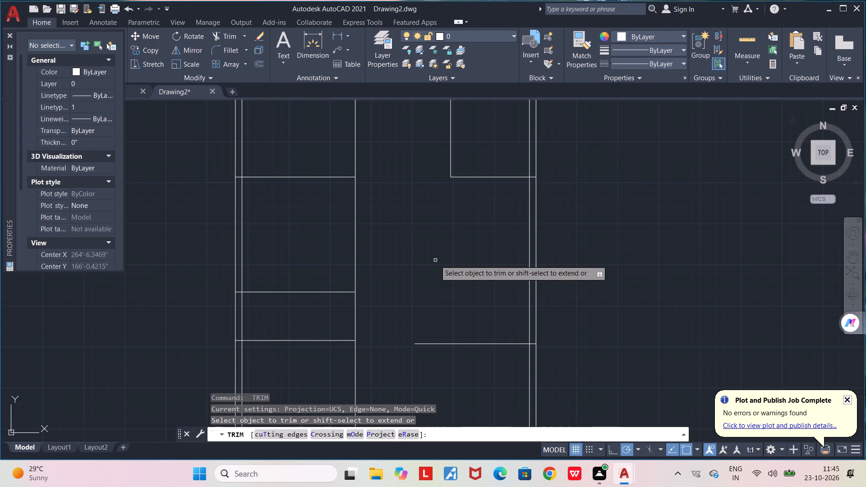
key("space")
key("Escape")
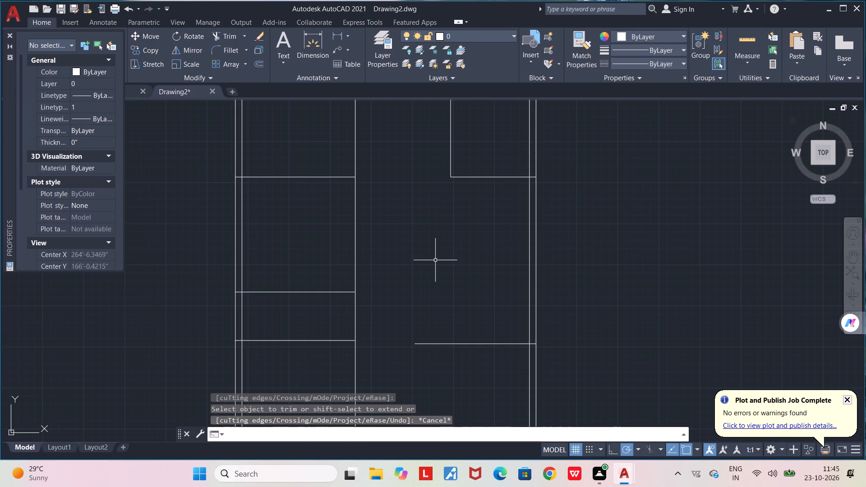
Offset the right wall's inner vertical line 11'8" to the left.
key("o")
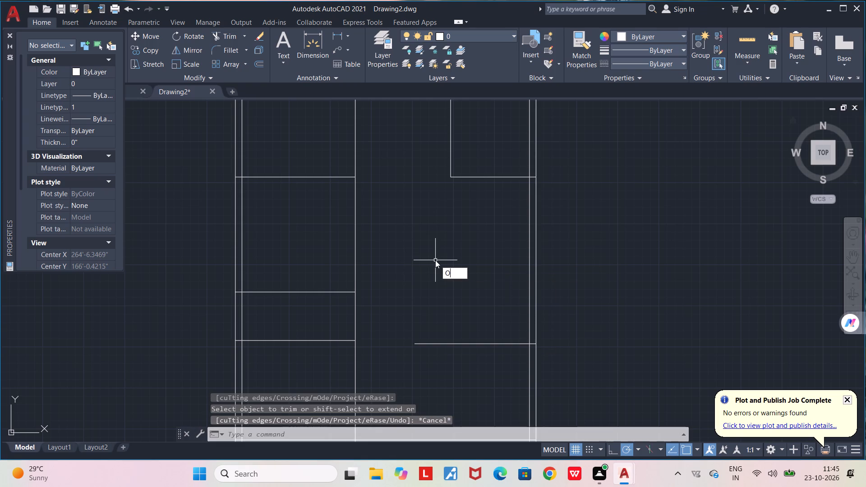
type("FF")
key("Return")
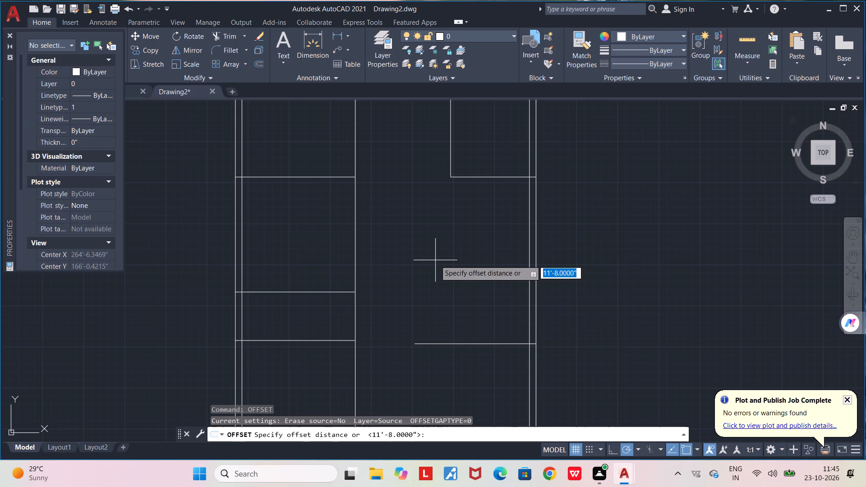
left_click(530, 257)
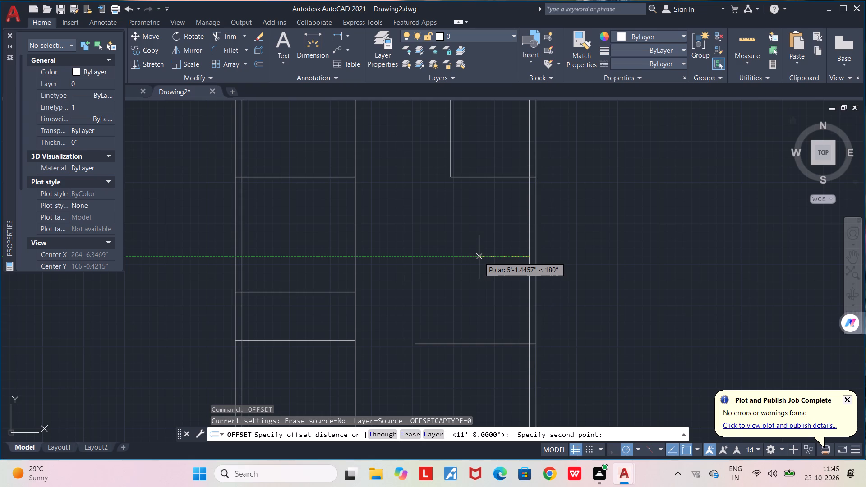
type("11'")
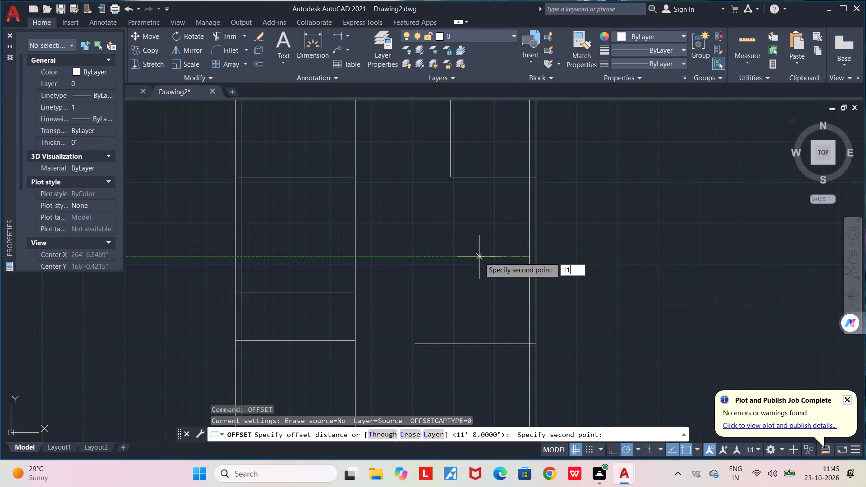
type("8\"")
key("Return")
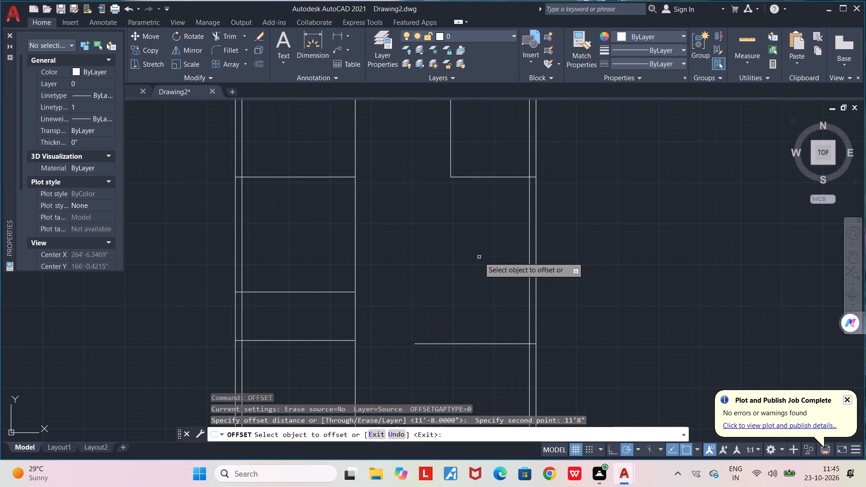
left_click(530, 257)
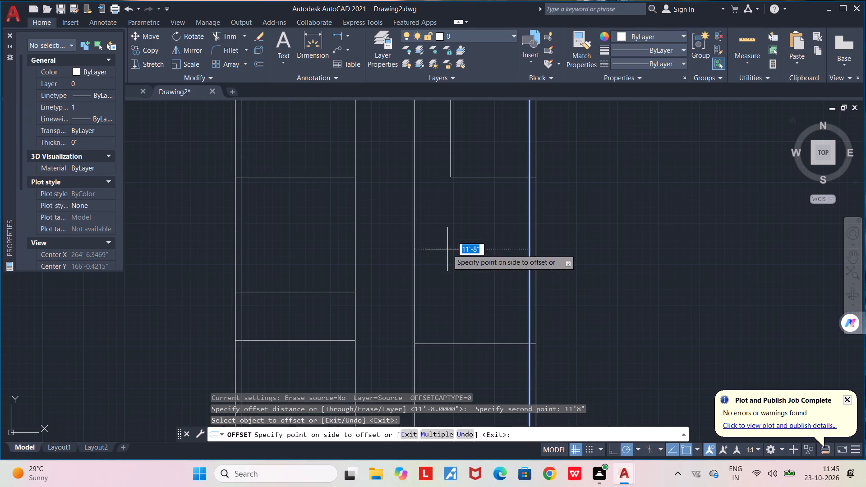
left_click(447, 249)
middle_click_drag(450, 229, 461, 283)
key("space")
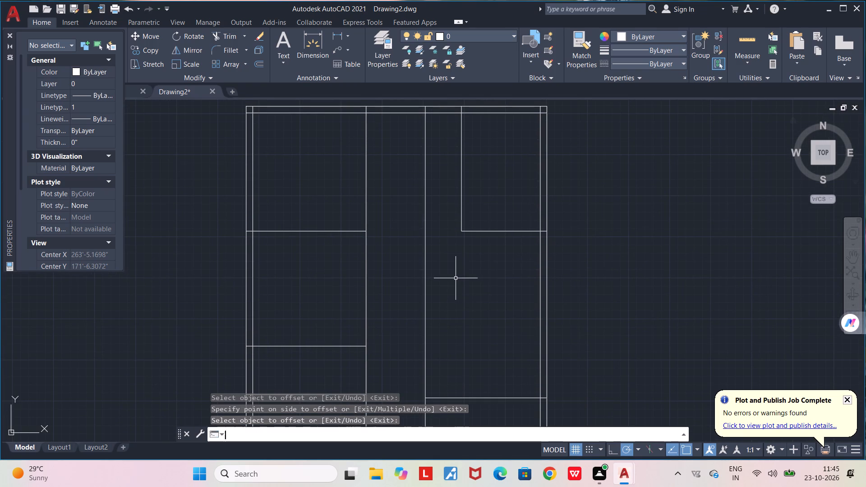
Trim the new vertical line below the lower-right horizontal partition.
type("TR")
key("Return")
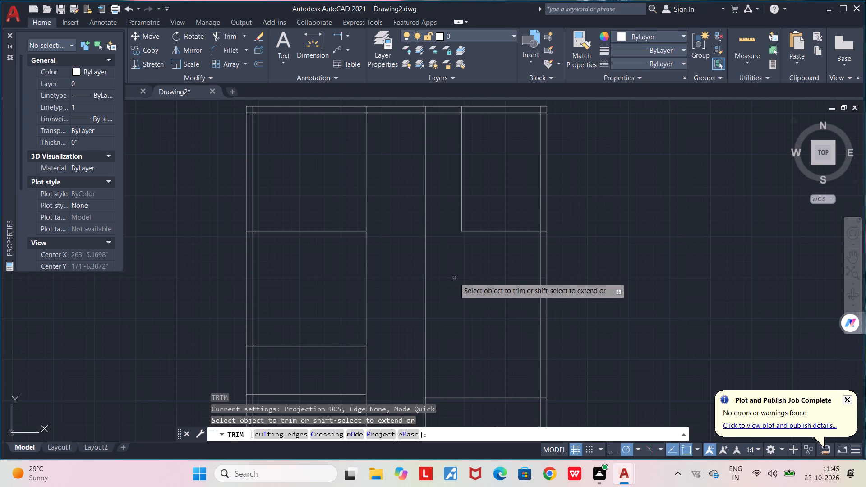
left_click(427, 417)
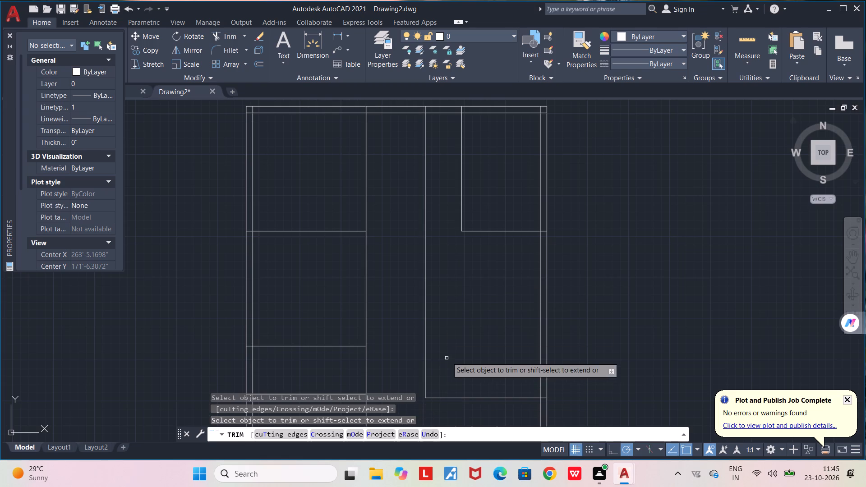
key("Escape")
Draw a horizontal line about 5' long from the upper-right room's bottom-left corner leftward past the new vertical line.
key("l")
key("Return")
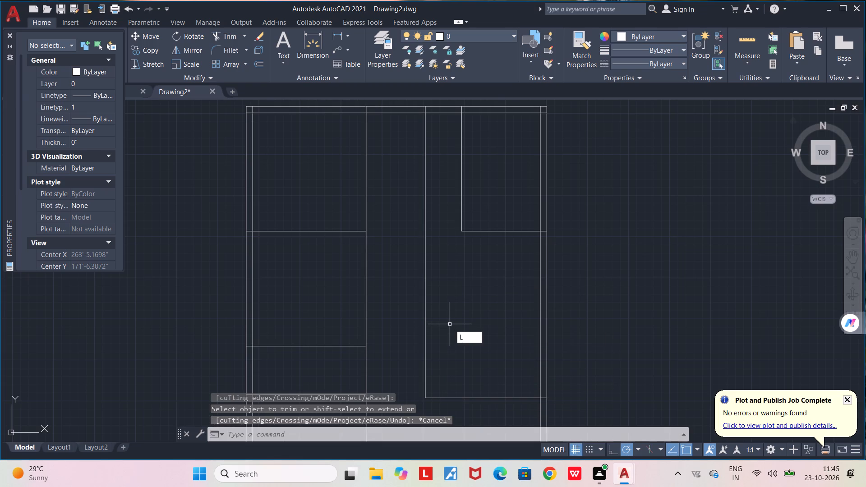
left_click(461, 230)
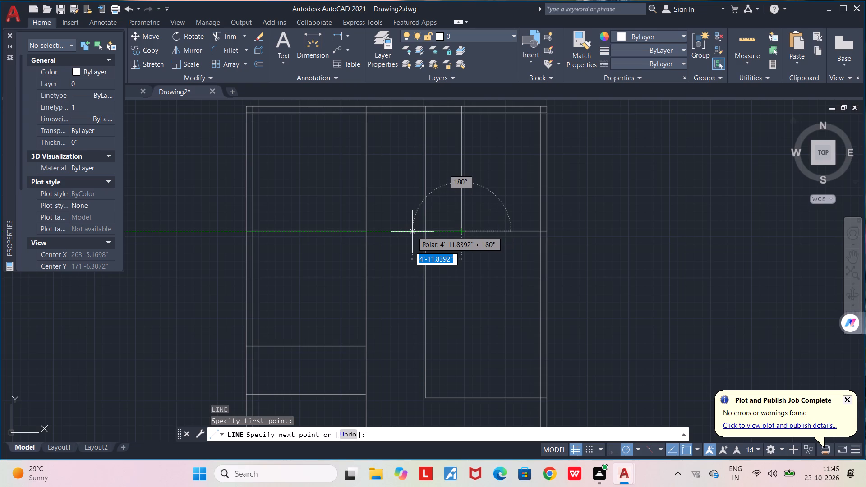
left_click(412, 232)
key("Escape")
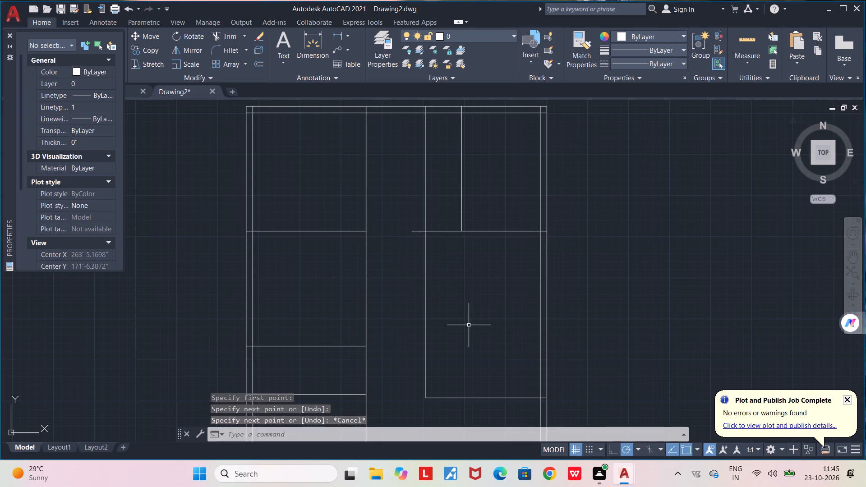
Trim the new vertical line above the upper-right room's bottom line, and trim that horizontal line's overhang to the left.
type("TR")
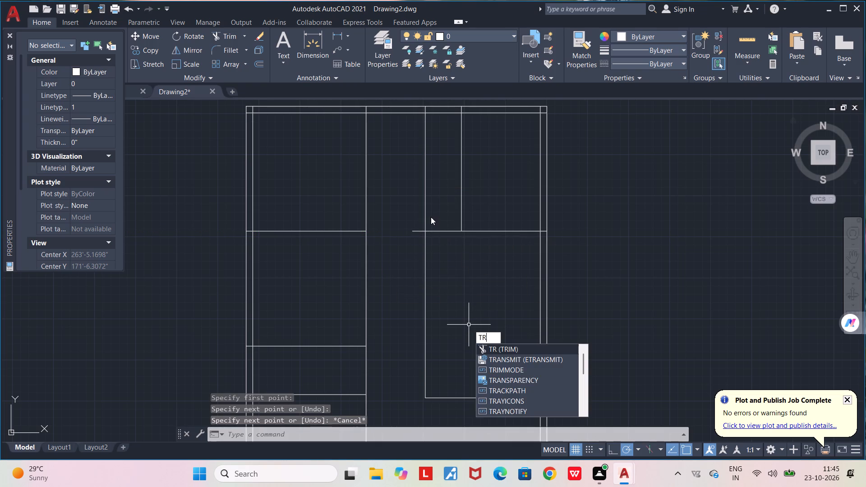
key("Return")
scroll(428, 203, "up", 1)
left_click_drag(434, 206, 419, 244)
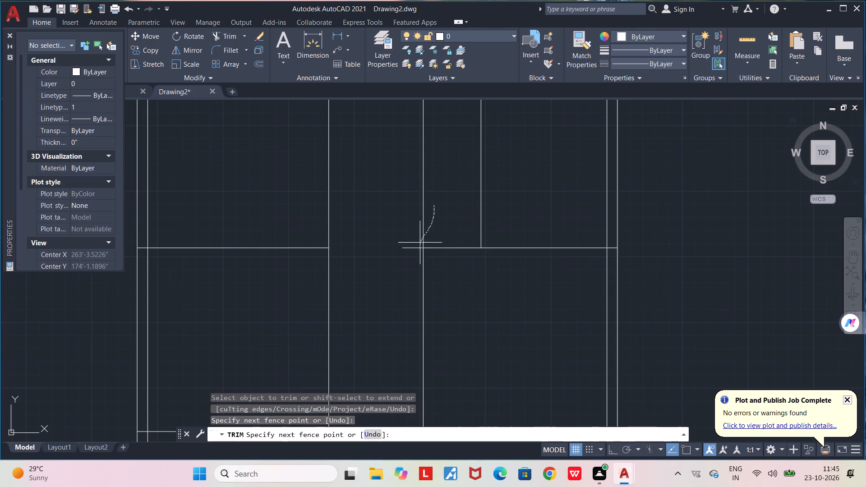
left_click_drag(419, 244, 410, 256)
scroll(410, 256, "down", 2)
middle_click_drag(439, 321, 475, 257)
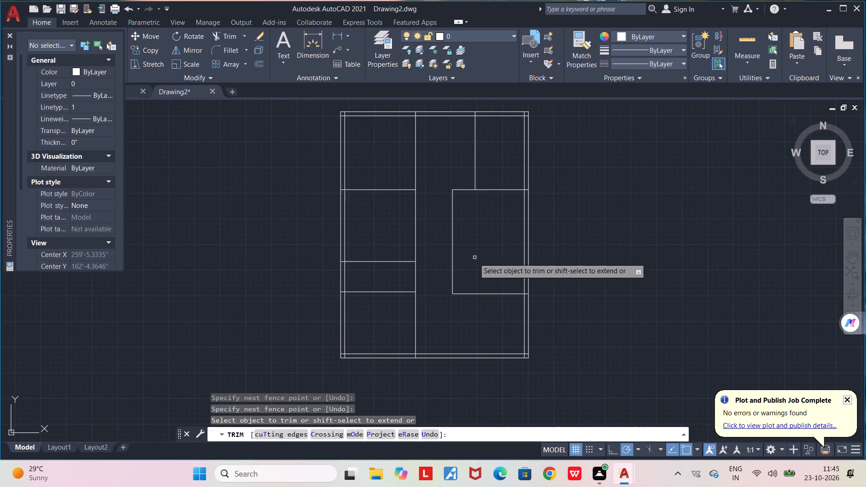
key("space")
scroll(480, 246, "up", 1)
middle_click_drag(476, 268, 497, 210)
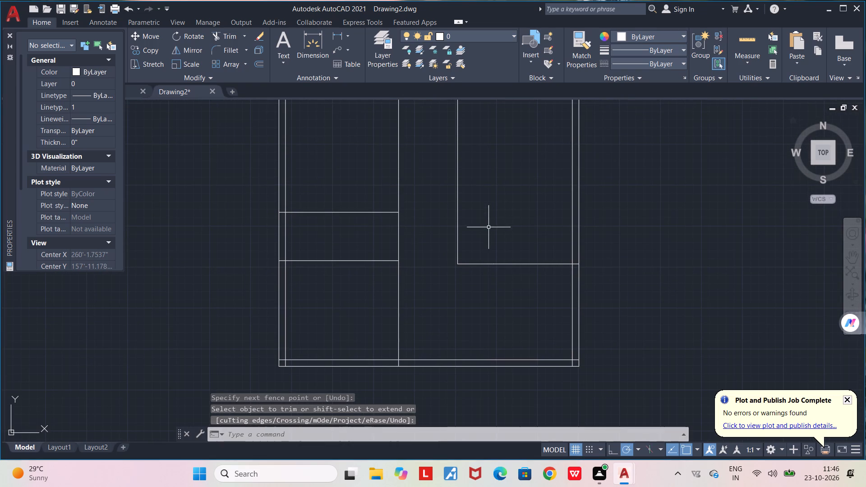
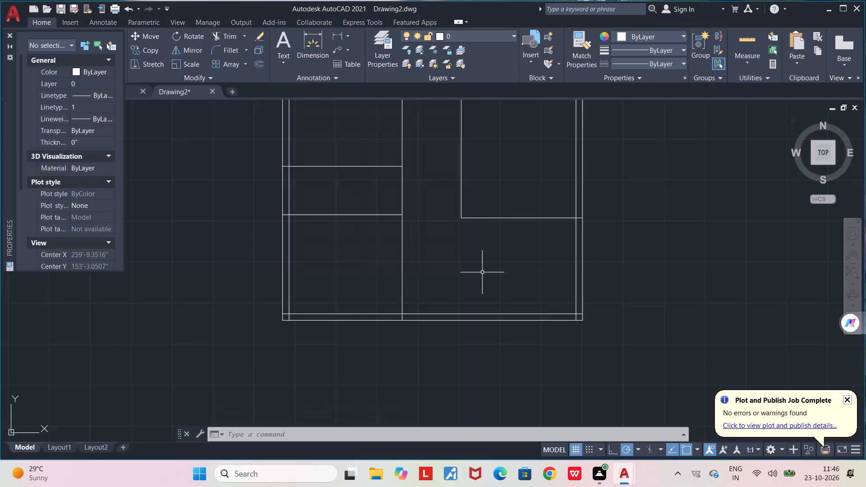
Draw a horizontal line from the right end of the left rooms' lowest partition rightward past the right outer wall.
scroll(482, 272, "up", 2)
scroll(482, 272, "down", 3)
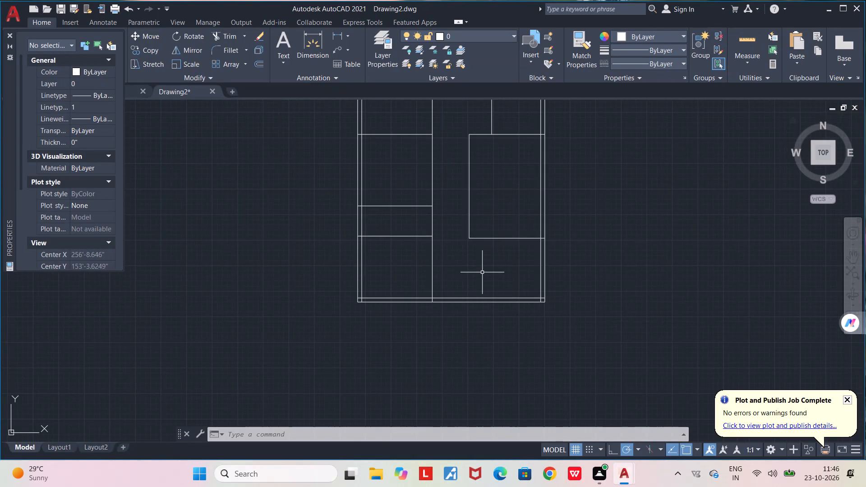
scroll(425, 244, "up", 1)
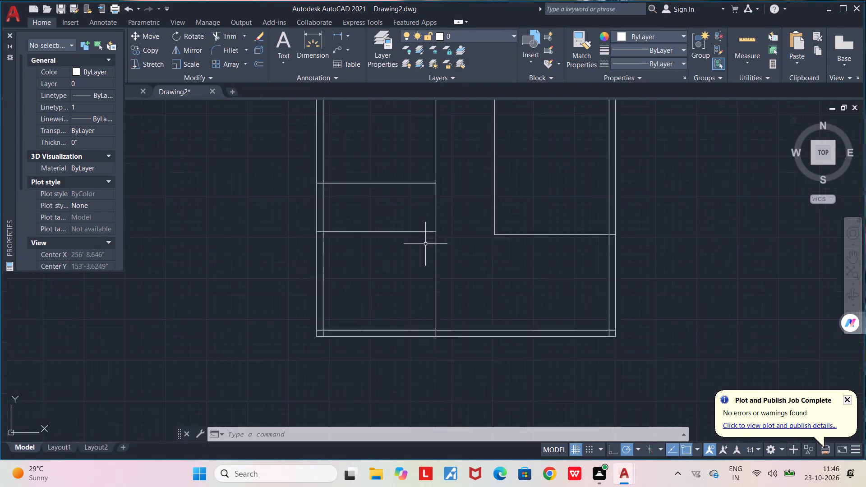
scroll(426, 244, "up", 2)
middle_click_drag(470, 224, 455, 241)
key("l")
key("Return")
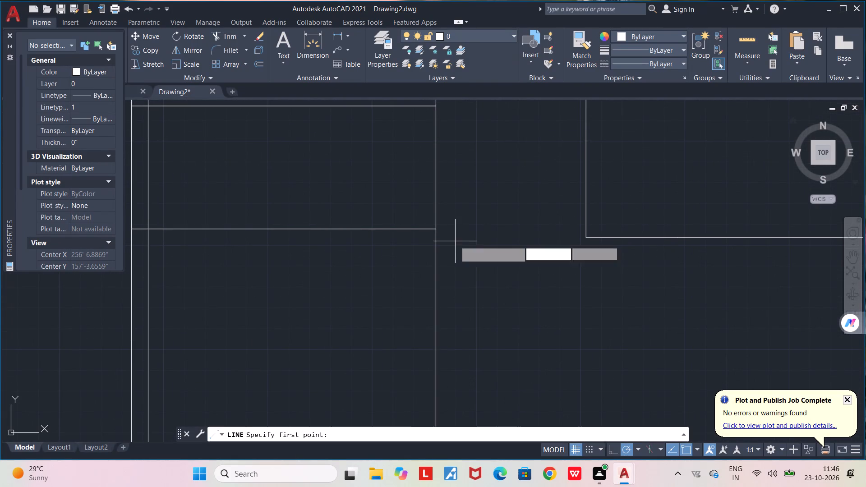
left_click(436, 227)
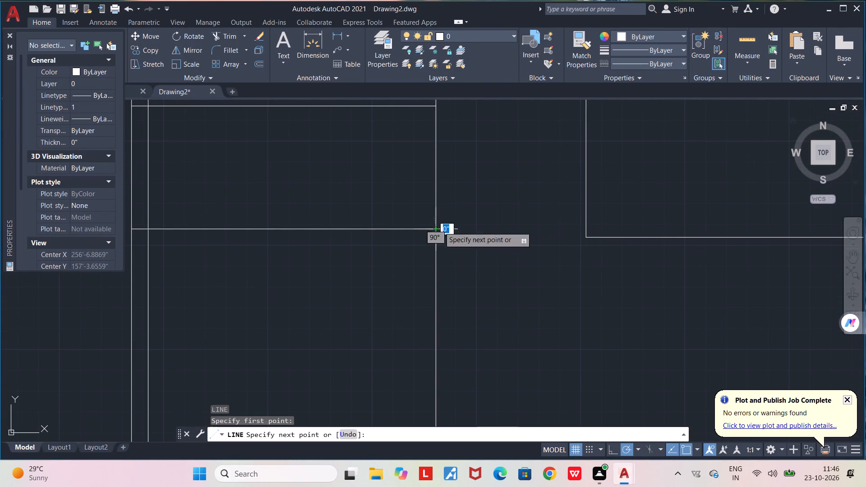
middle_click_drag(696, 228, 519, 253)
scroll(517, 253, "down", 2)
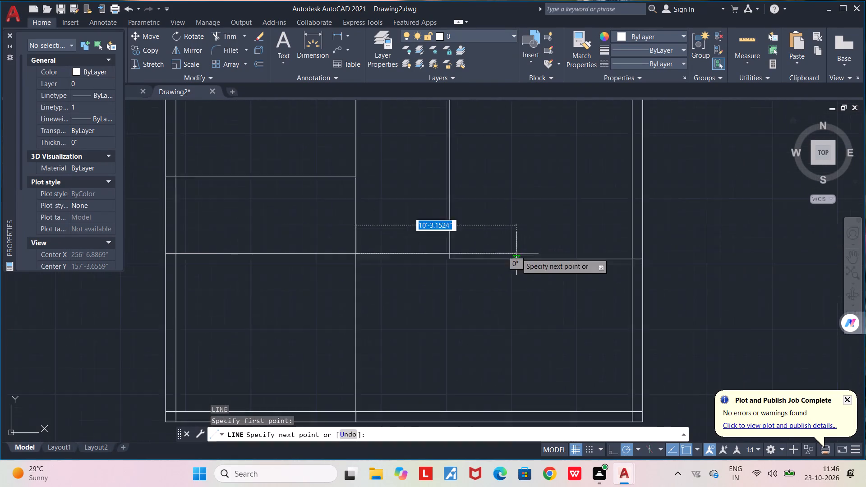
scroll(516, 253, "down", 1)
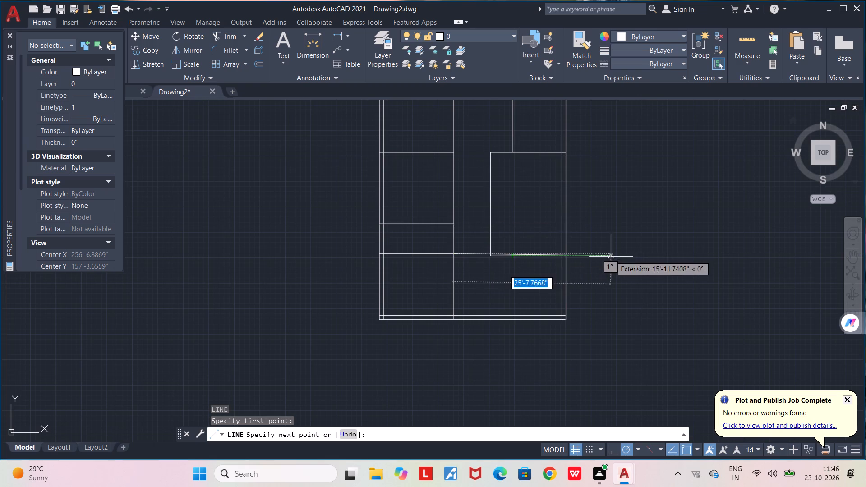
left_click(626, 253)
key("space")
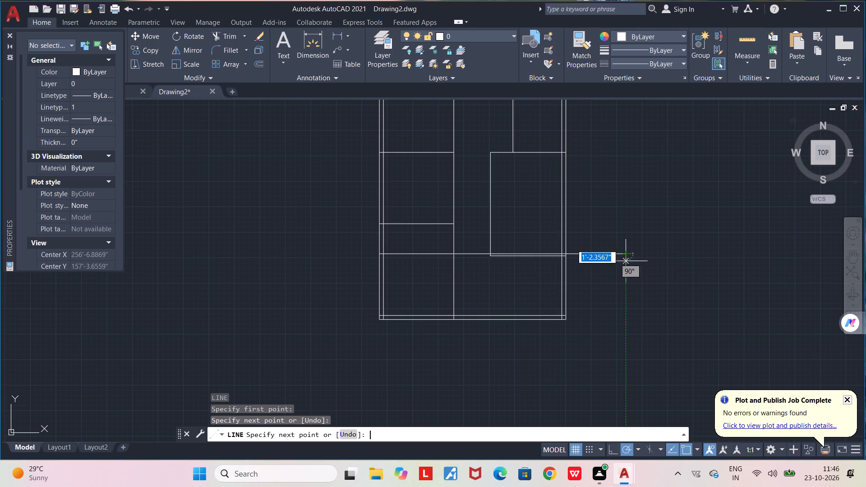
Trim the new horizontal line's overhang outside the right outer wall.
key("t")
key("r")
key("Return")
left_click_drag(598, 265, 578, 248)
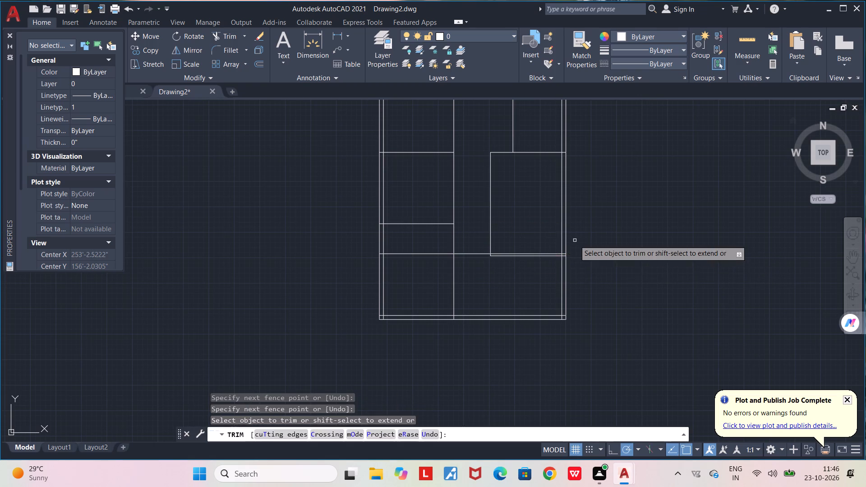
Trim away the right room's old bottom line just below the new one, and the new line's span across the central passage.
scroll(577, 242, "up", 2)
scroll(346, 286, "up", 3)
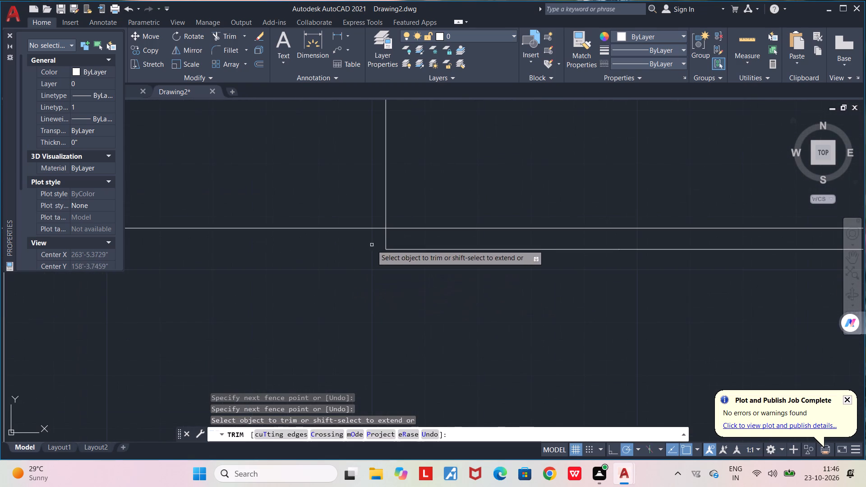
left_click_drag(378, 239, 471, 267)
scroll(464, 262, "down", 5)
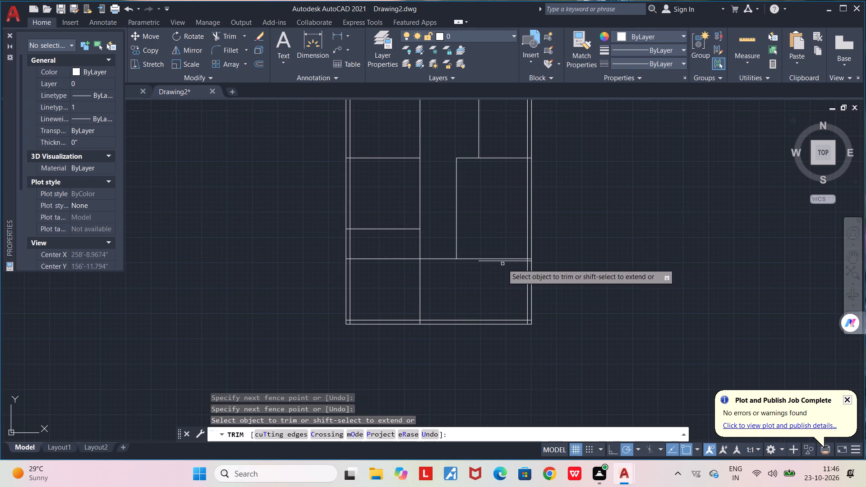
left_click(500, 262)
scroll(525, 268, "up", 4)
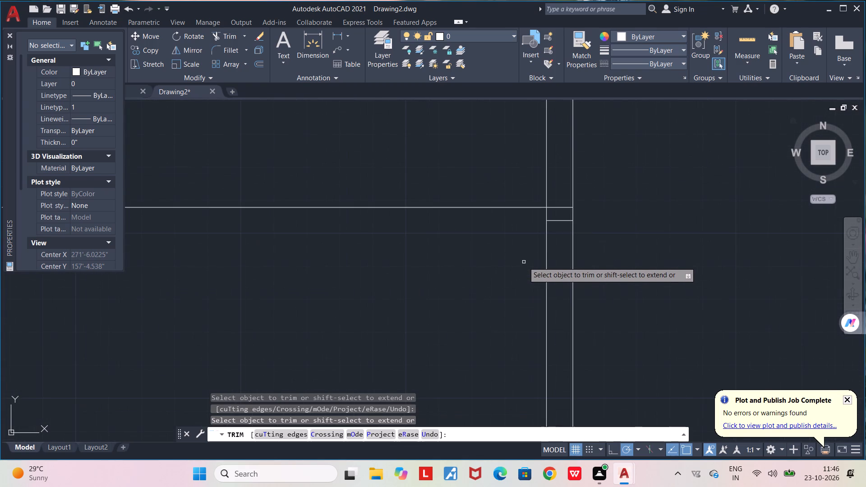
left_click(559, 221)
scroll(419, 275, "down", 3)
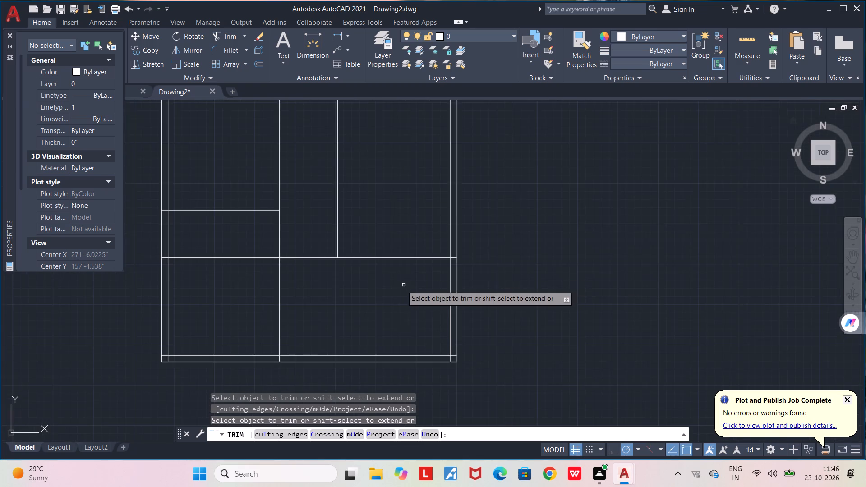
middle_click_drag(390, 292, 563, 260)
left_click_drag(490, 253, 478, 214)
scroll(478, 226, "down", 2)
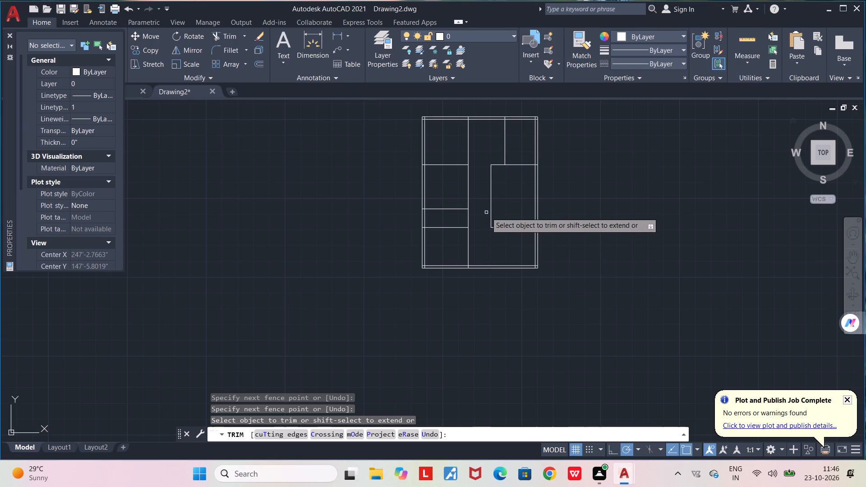
Draw a horizontal line from the right end of the left rooms' second-lowest partition rightward past the right outer wall.
scroll(486, 212, "up", 1)
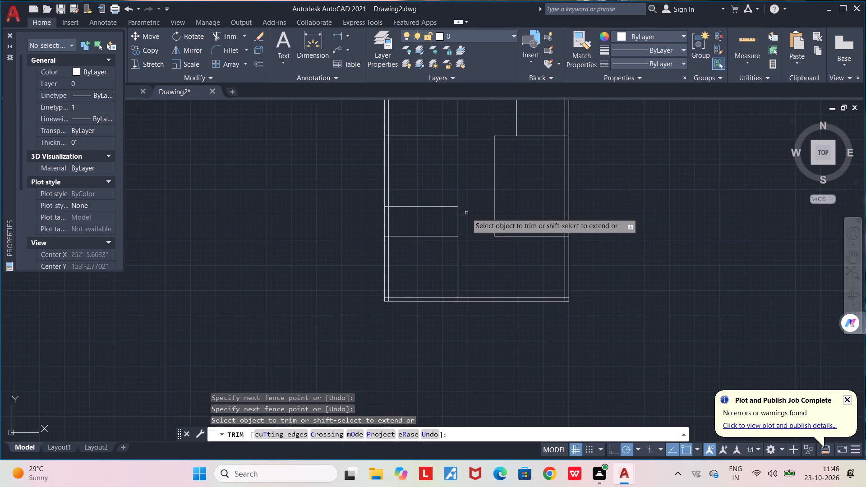
key("l")
key("Return")
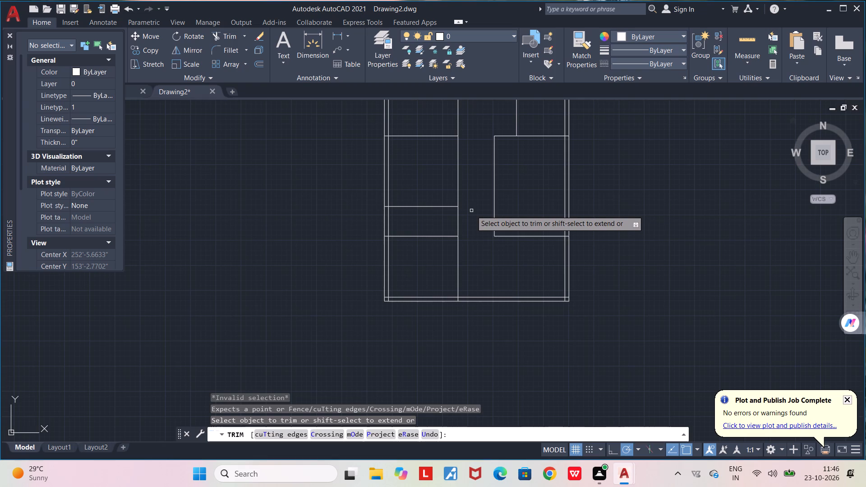
key("Escape")
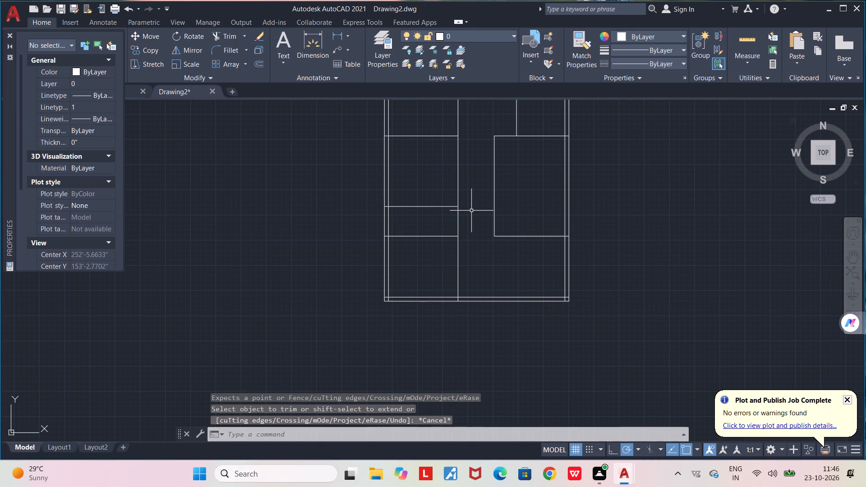
key("l")
key("Return")
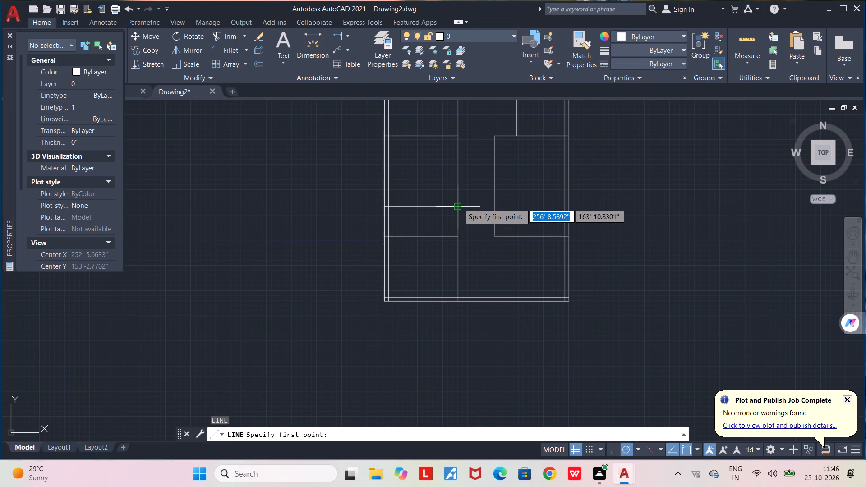
left_click(459, 204)
left_click(635, 209)
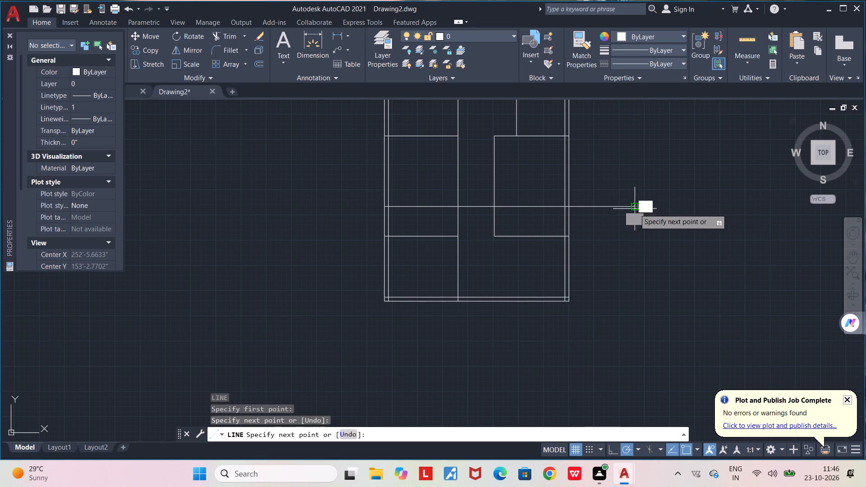
key("space")
Trim this horizontal line's overhang outside the right outer wall.
key("t")
key("r")
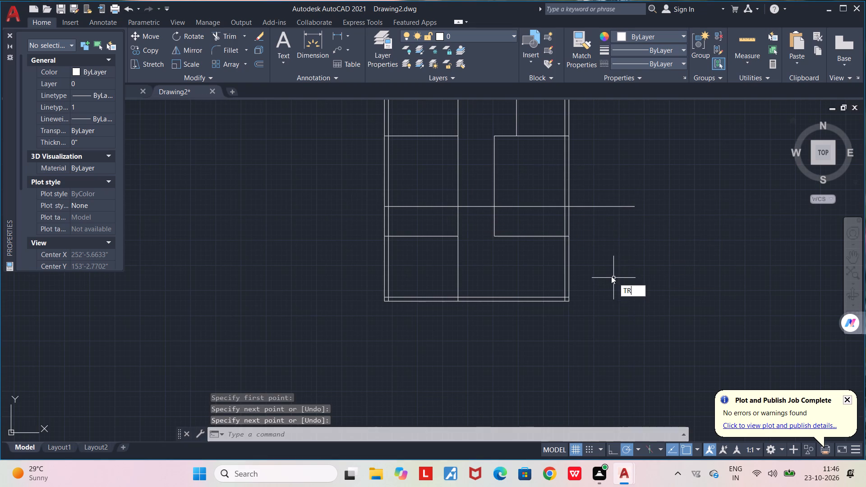
key("Return")
left_click_drag(607, 188, 607, 207)
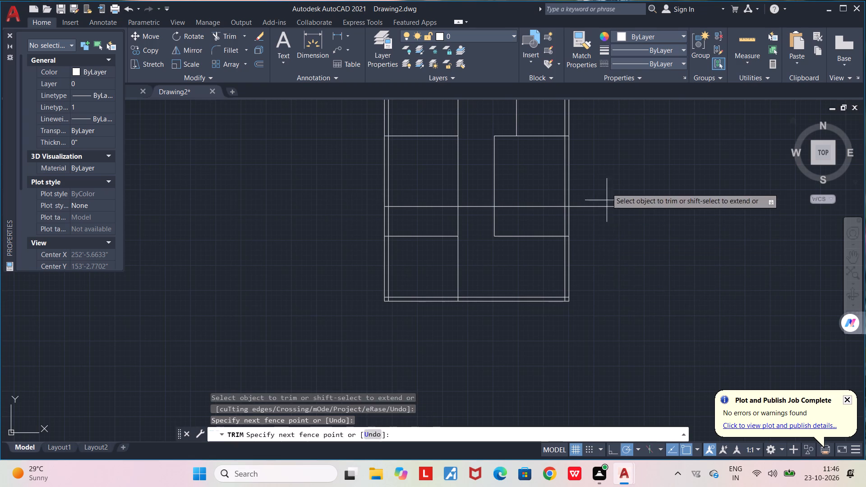
left_click_drag(607, 207, 603, 236)
Trim away the right room's outline below the new line, and the new line's span across the central passage.
scroll(557, 235, "up", 2)
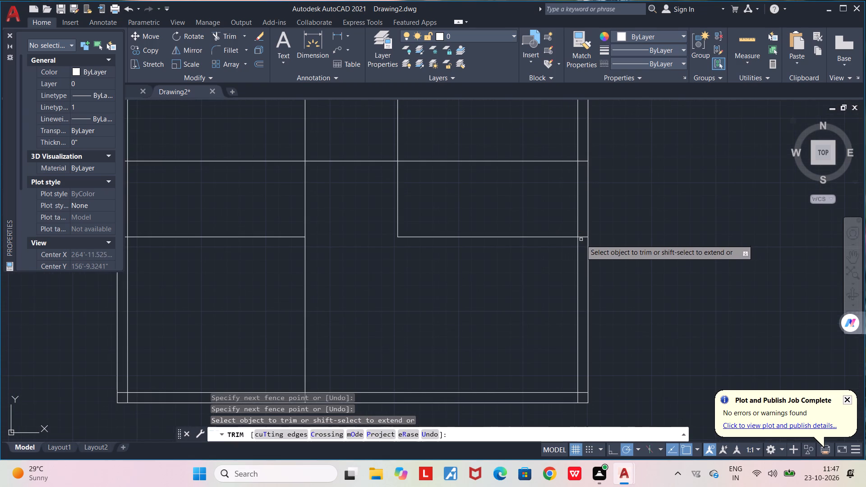
left_click(582, 236)
left_click_drag(538, 248, 393, 195)
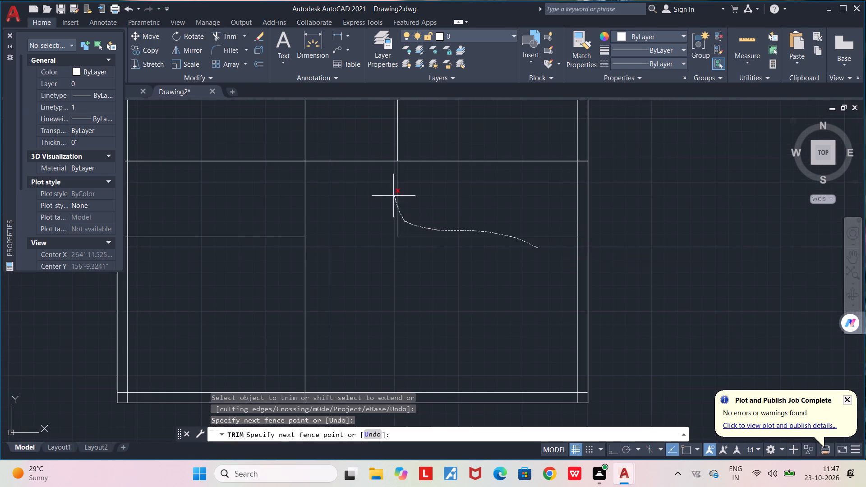
left_click_drag(393, 195, 393, 194)
left_click_drag(376, 172, 367, 147)
scroll(362, 144, "down", 2)
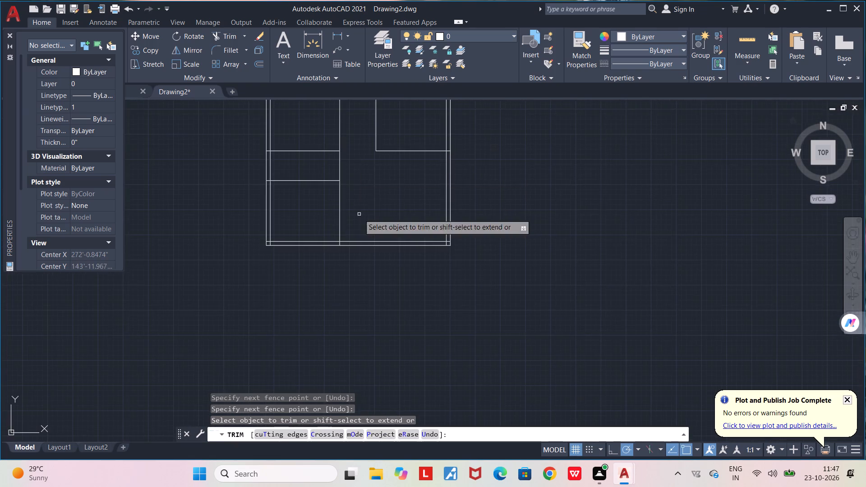
middle_click_drag(365, 218, 408, 248)
middle_click_drag(420, 223, 428, 281)
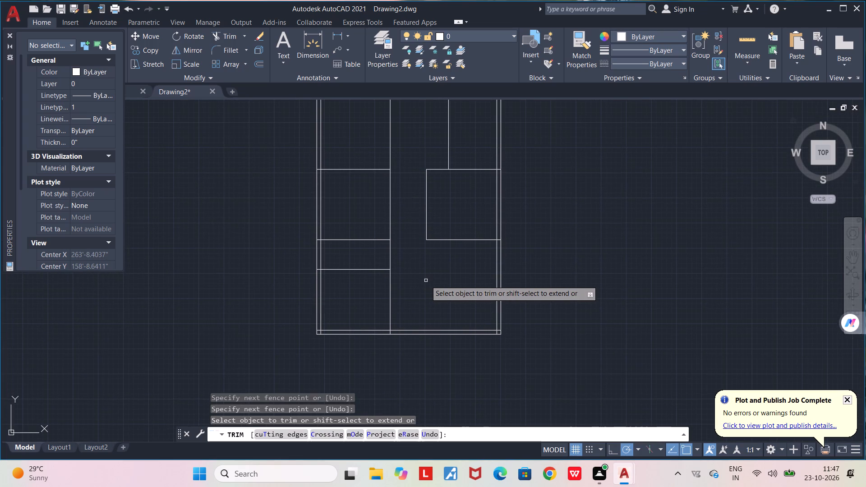
key("Escape")
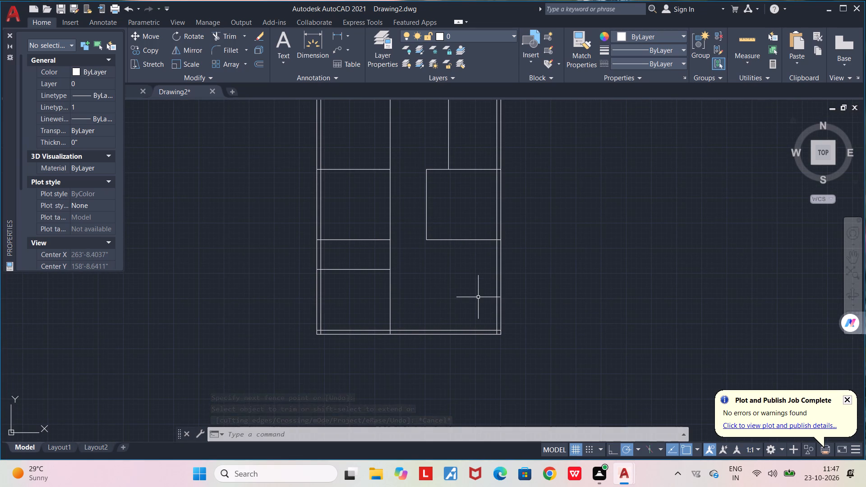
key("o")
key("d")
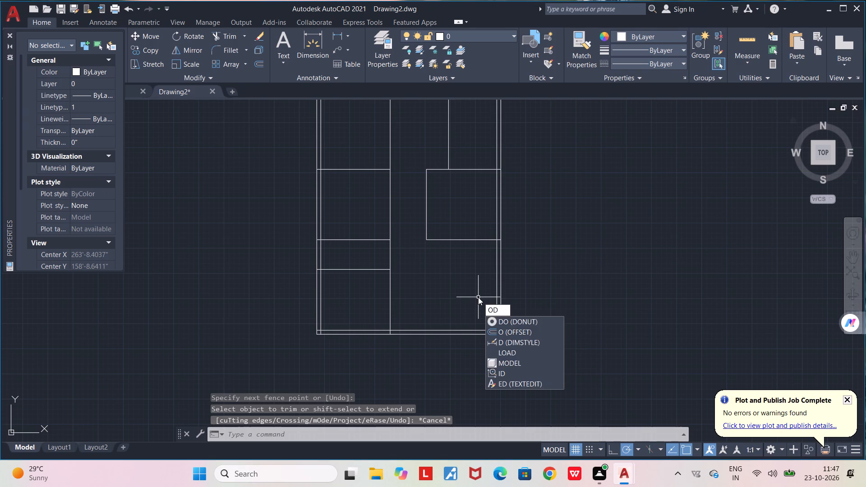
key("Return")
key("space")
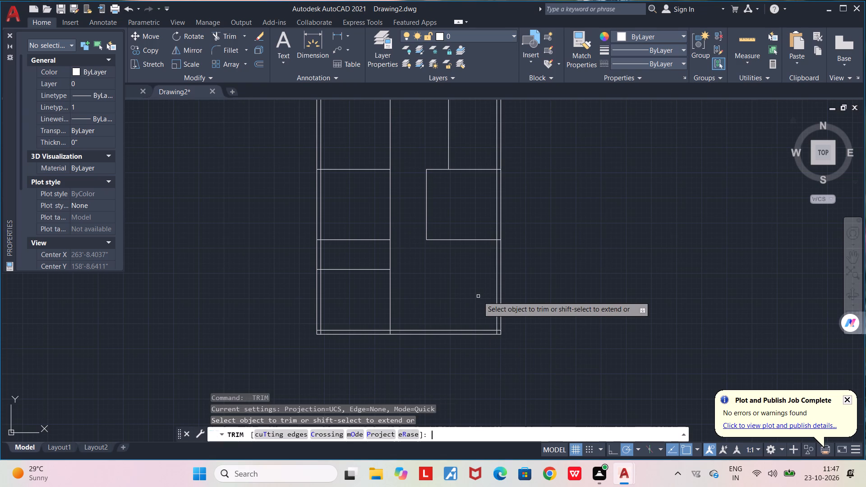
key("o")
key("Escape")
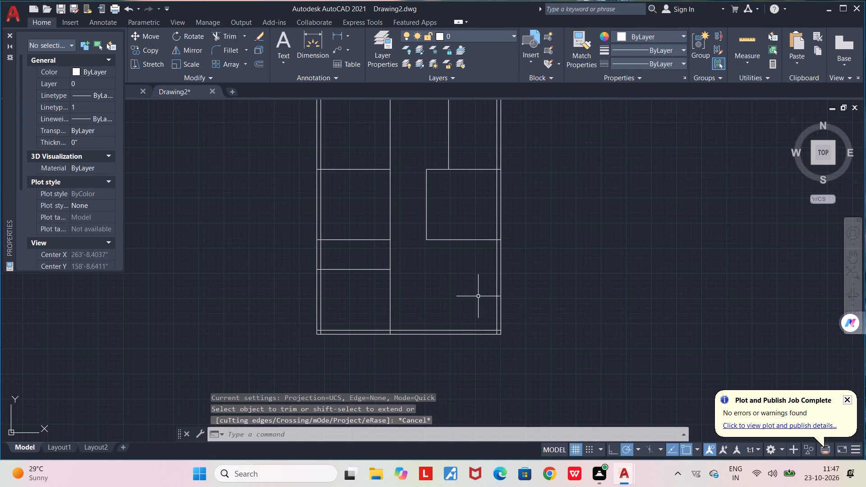
Offset the right wall's inner vertical line 13'0" to the left.
type("OFF")
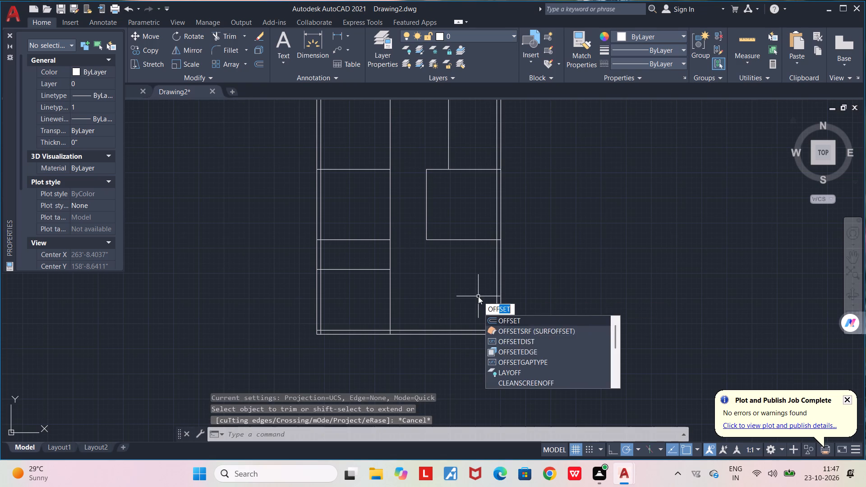
key("Return")
left_click(494, 288)
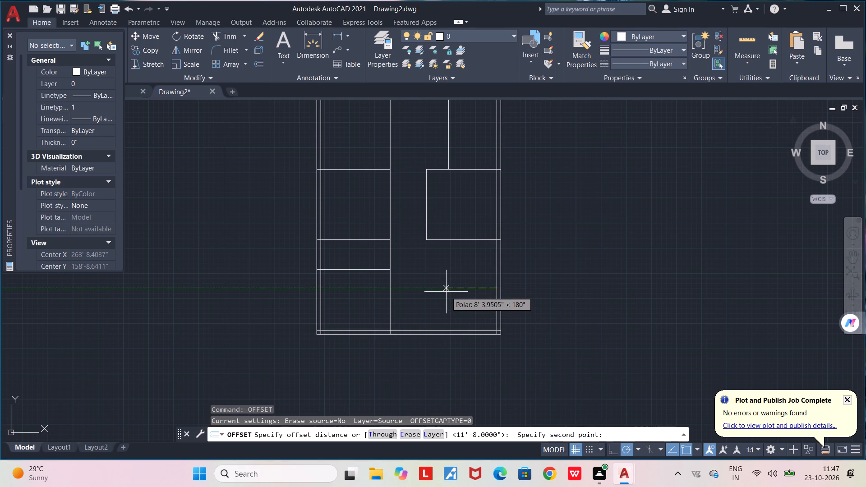
type("13'0\"")
key("Return")
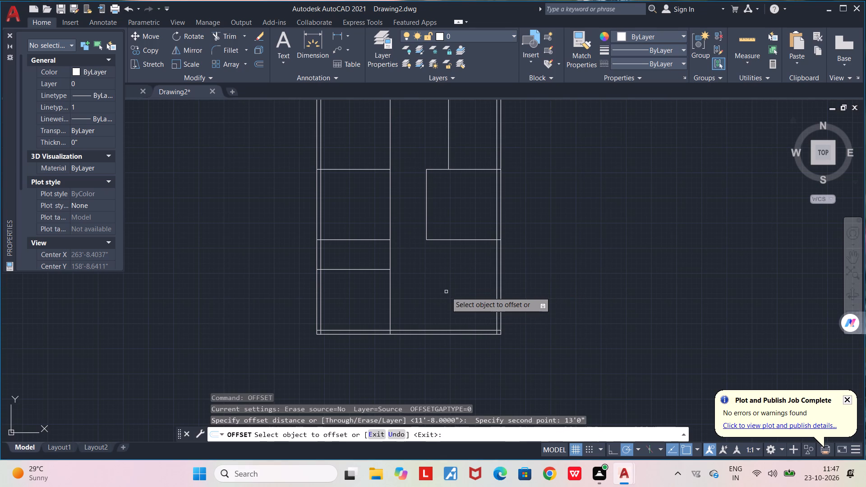
left_click(497, 301)
left_click(470, 298)
key("space")
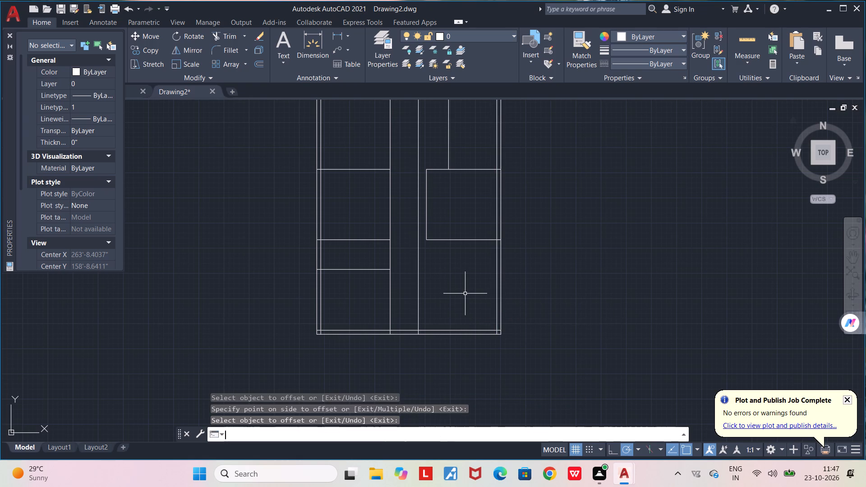
Trim the end of the passage's right-hand vertical line where it crosses the bottom outer wall.
type("TR")
key("Return")
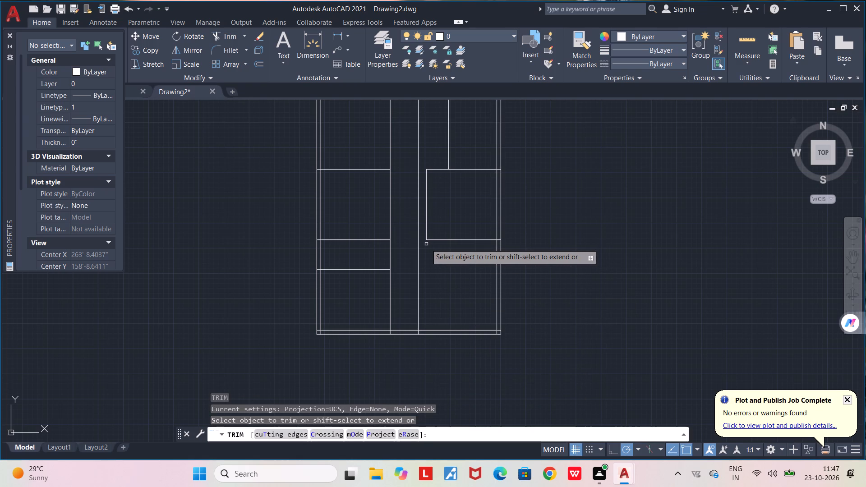
scroll(427, 244, "up", 3)
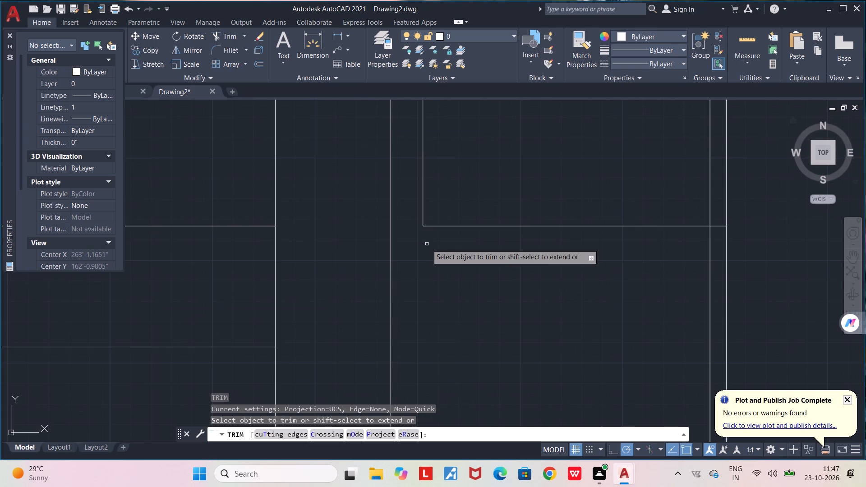
scroll(421, 244, "down", 3)
scroll(410, 340, "up", 3)
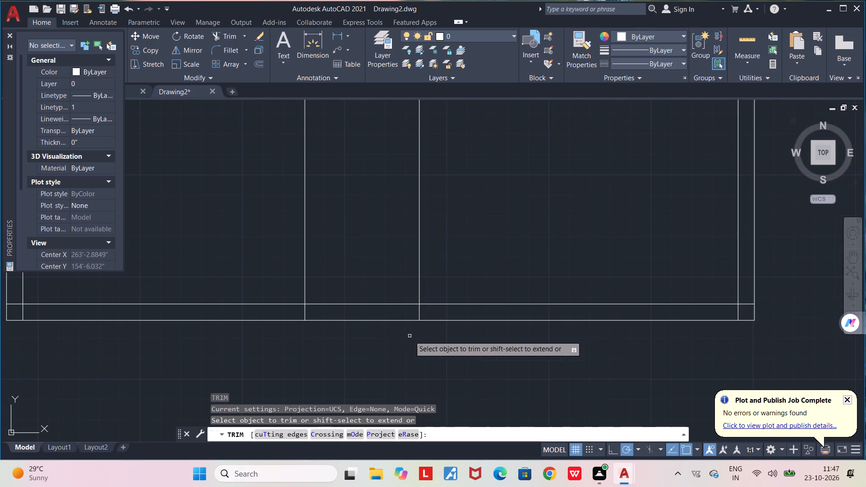
left_click(419, 314)
scroll(419, 314, "down", 4)
middle_click_drag(434, 269, 441, 301)
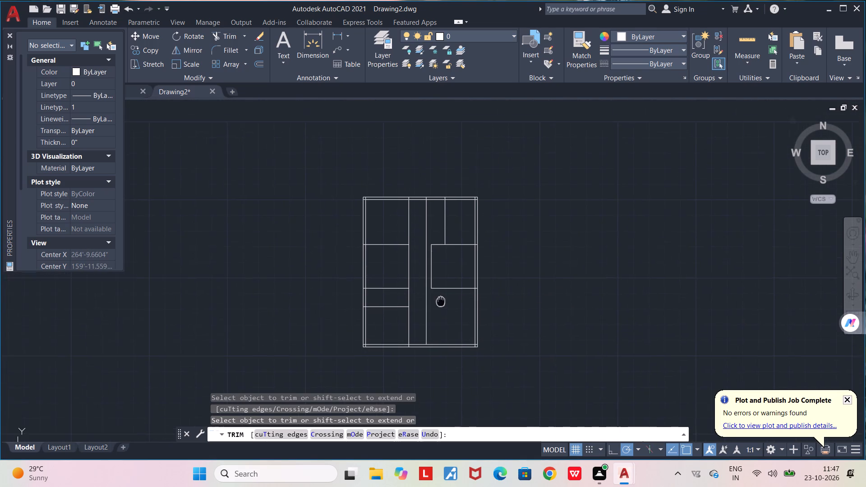
middle_click_drag(441, 301, 441, 303)
key("space")
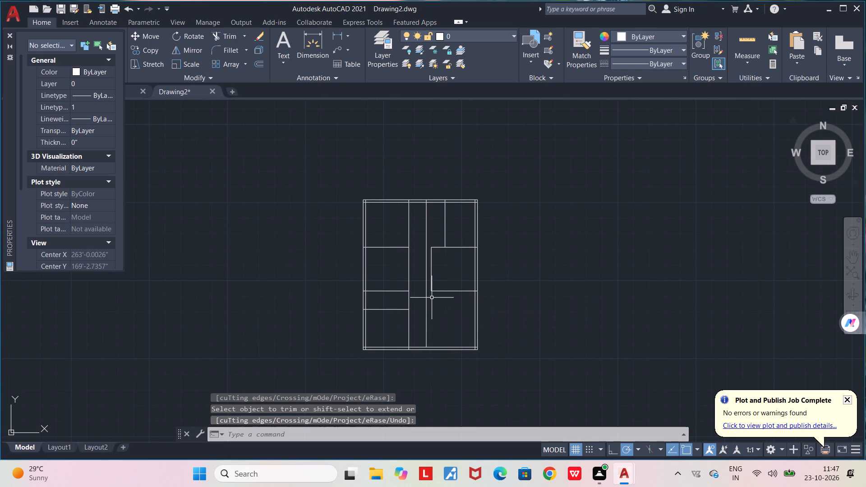
Draw a short horizontal line from the middle right room's lower-left corner leftward past the passage's right-hand vertical line.
key("l")
key("Return")
scroll(432, 298, "up", 3)
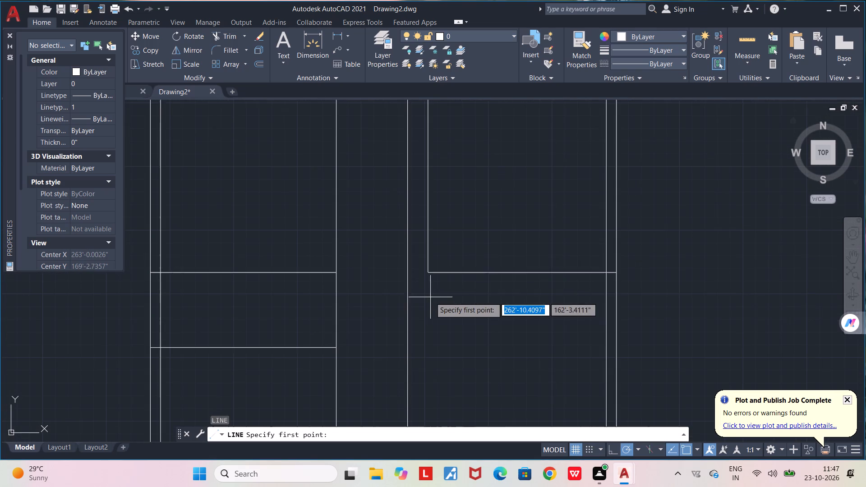
left_click(428, 273)
left_click(373, 276)
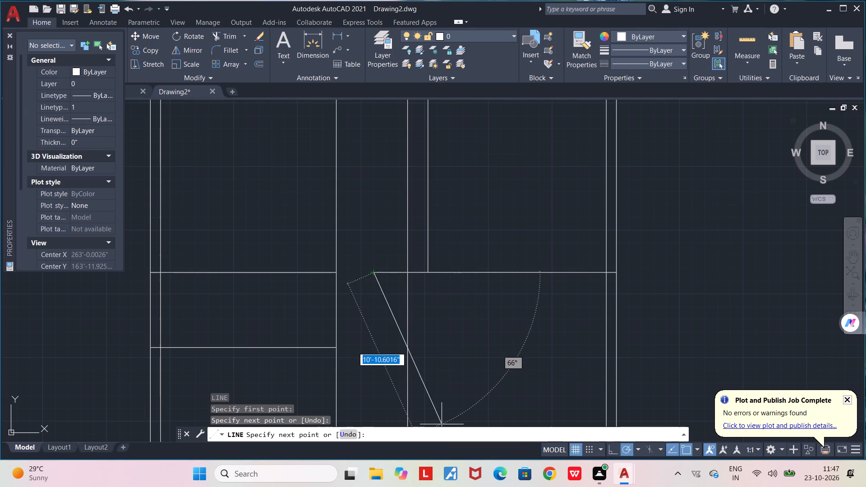
key("space")
Trim the short line's overhang into the passage and the passage's right-hand vertical line above it.
key("t")
key("r")
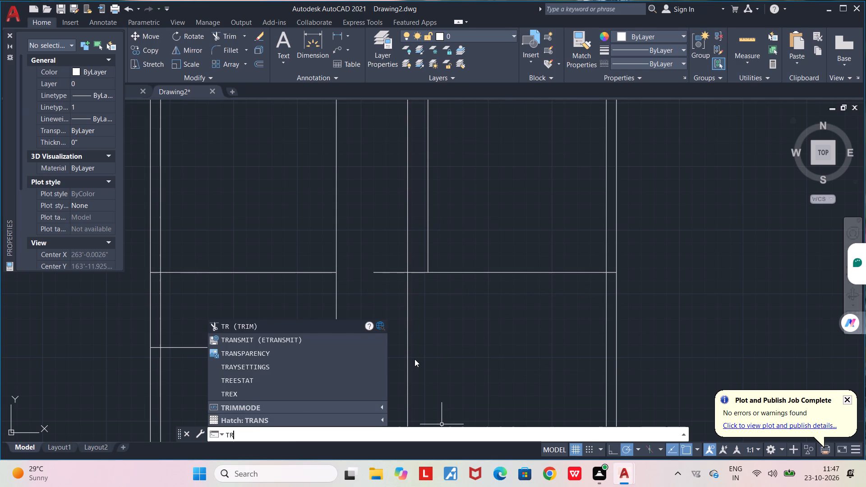
key("Escape")
type("TR")
key("Return")
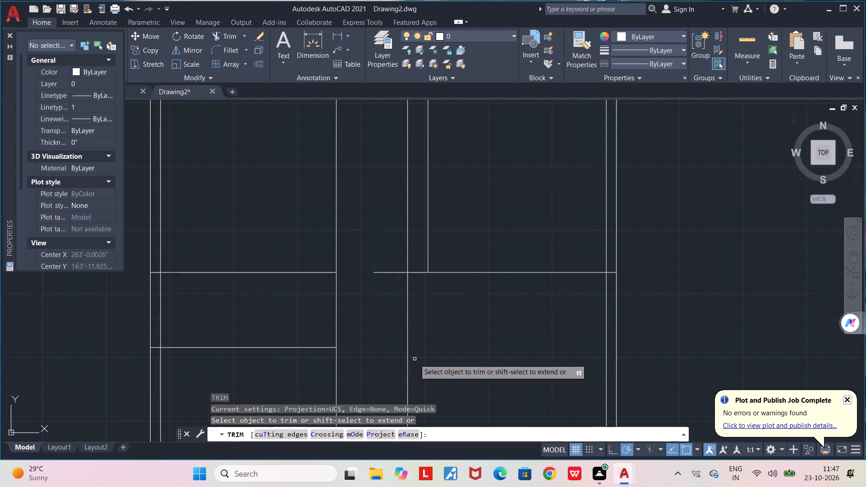
left_click_drag(413, 253, 392, 276)
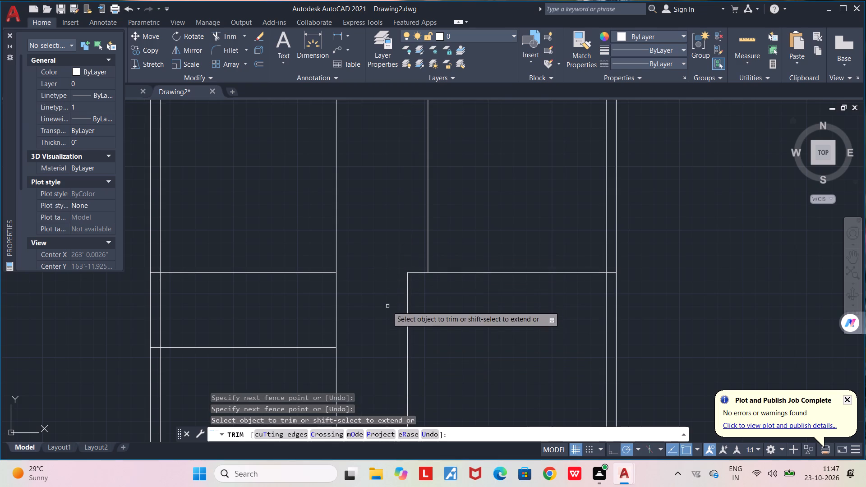
middle_click_drag(386, 304, 399, 263)
scroll(399, 263, "down", 3)
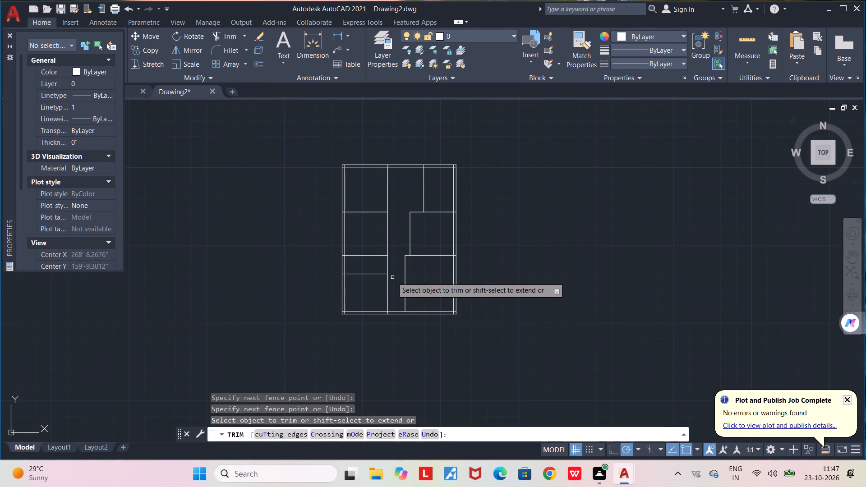
key("space")
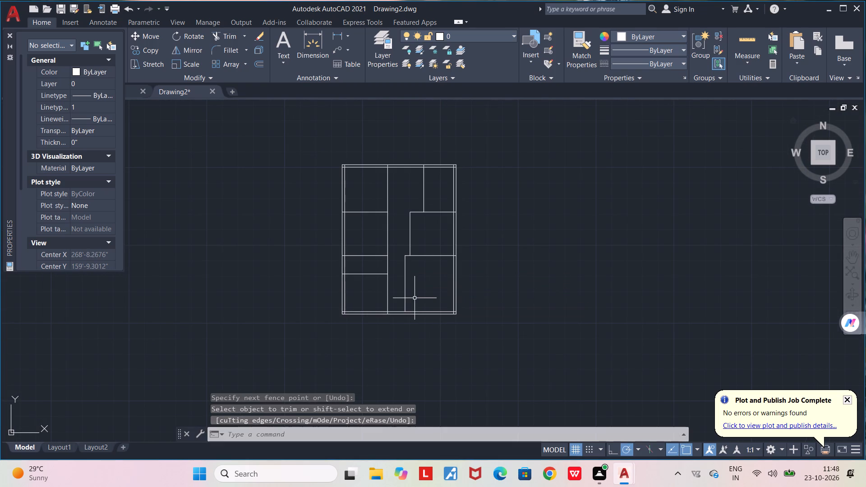
Offset the vertical line bounding the left rooms along the passage 4.5" to the left.
type("OFF")
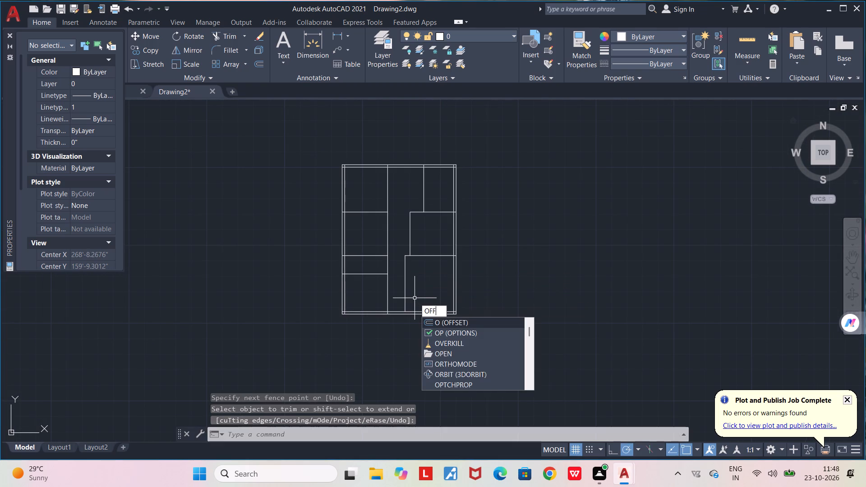
key("Return")
scroll(404, 279, "up", 1)
middle_click_drag(398, 234, 449, 343)
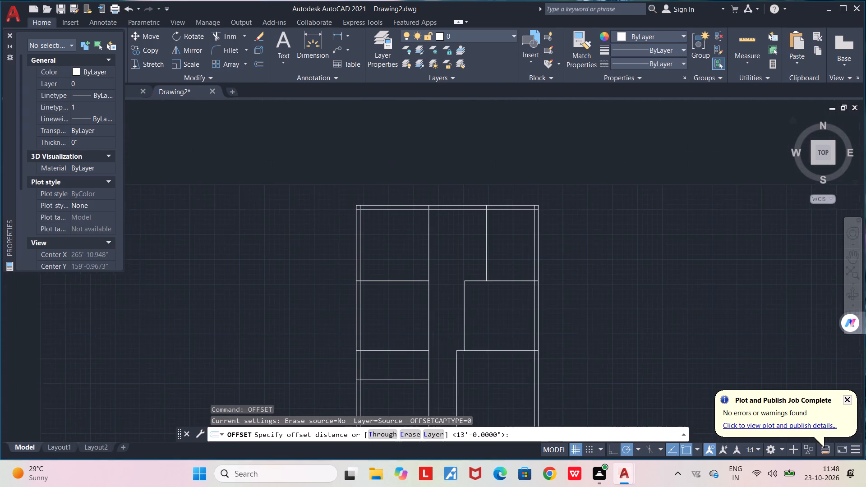
middle_click_drag(449, 343, 449, 343)
left_click(428, 264)
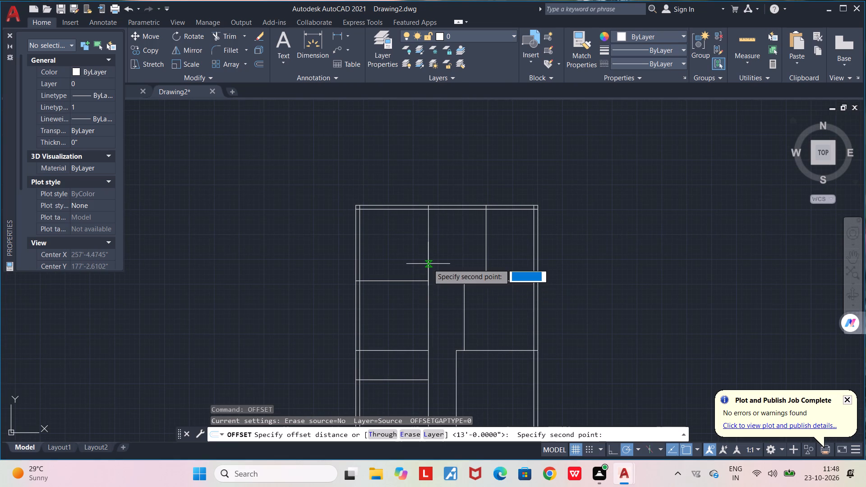
type("4.5\"")
key("Return")
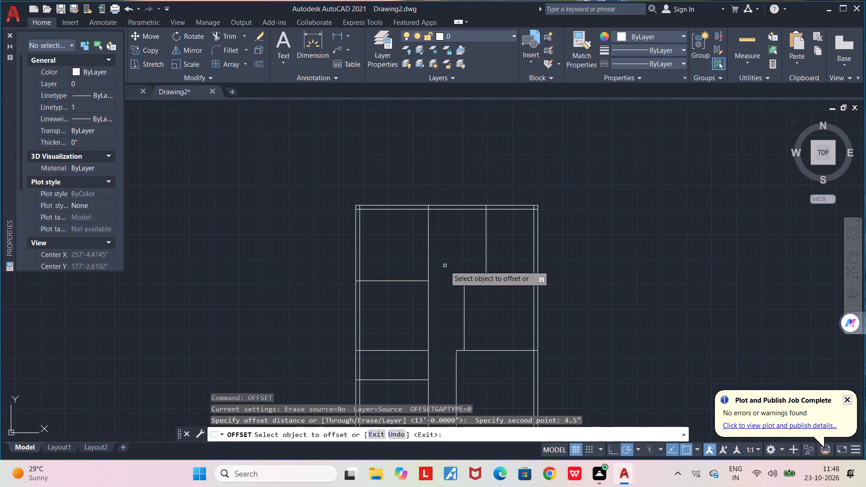
scroll(444, 263, "down", 1)
middle_click_drag(440, 264, 452, 218)
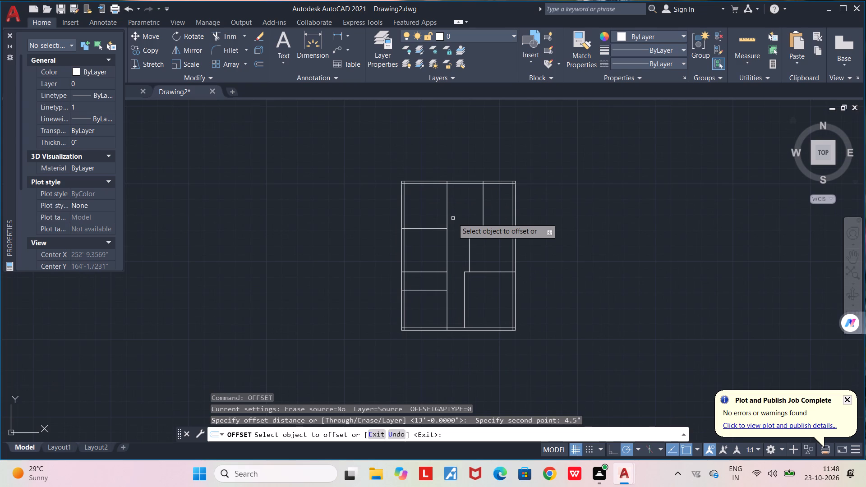
left_click(448, 215)
left_click(451, 216)
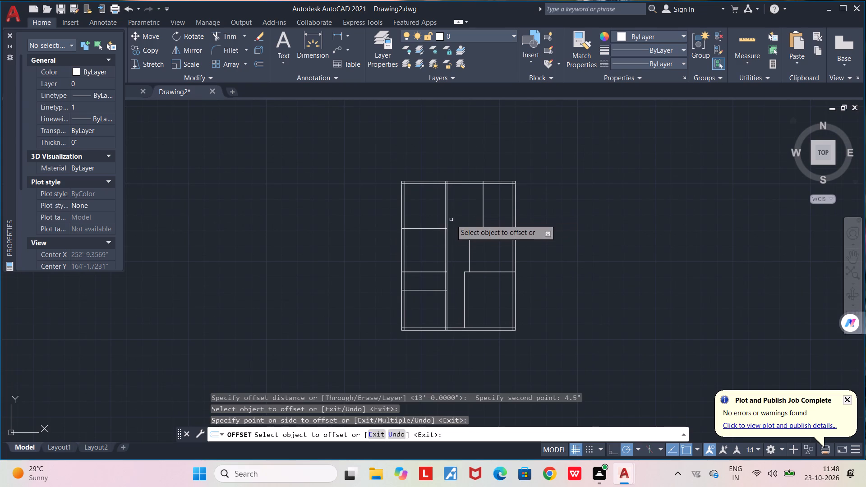
Offset the three horizontal partitions between the left rooms 4.5" upward.
scroll(439, 221, "up", 2)
left_click(425, 240)
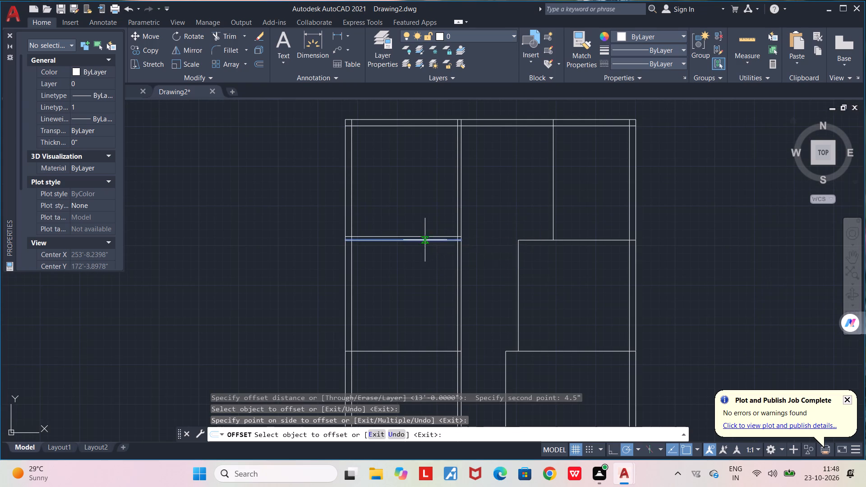
left_click(424, 212)
middle_click_drag(416, 268, 419, 190)
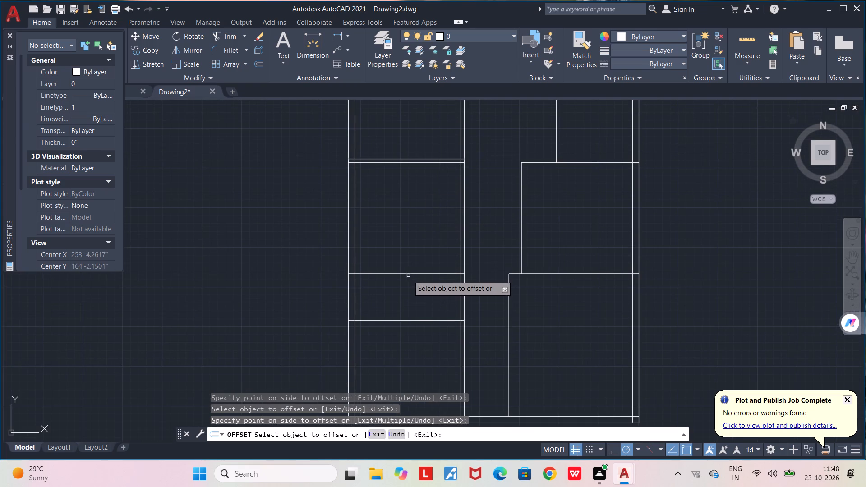
left_click(406, 273)
left_click(407, 251)
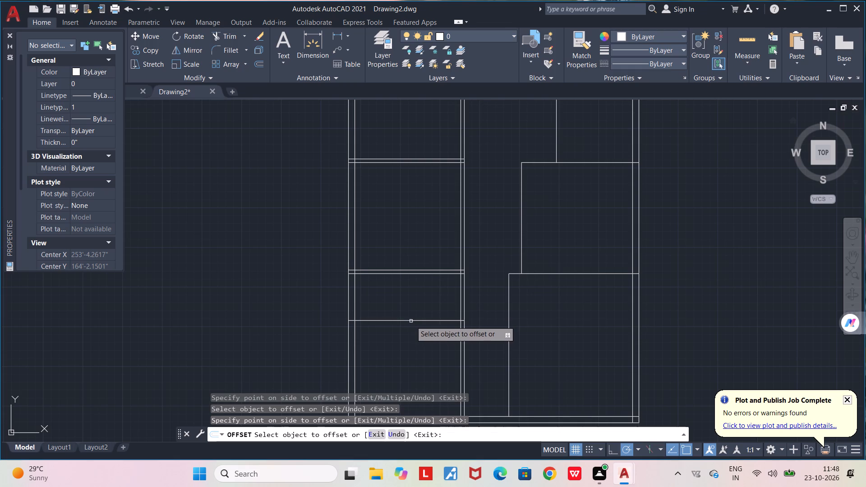
left_click(411, 320)
left_click(410, 308)
Offset the left vertical lines of the lower right and middle right rooms 4.5" to the right.
middle_click_drag(408, 299, 399, 205)
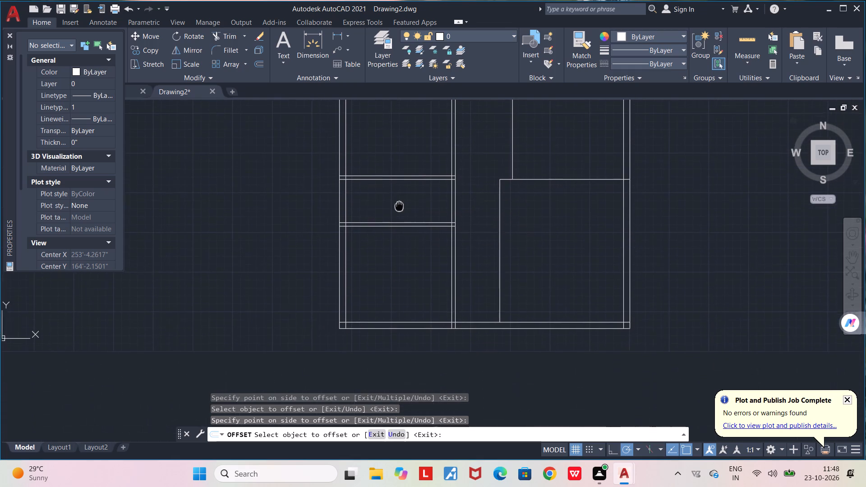
middle_click_drag(399, 205, 399, 205)
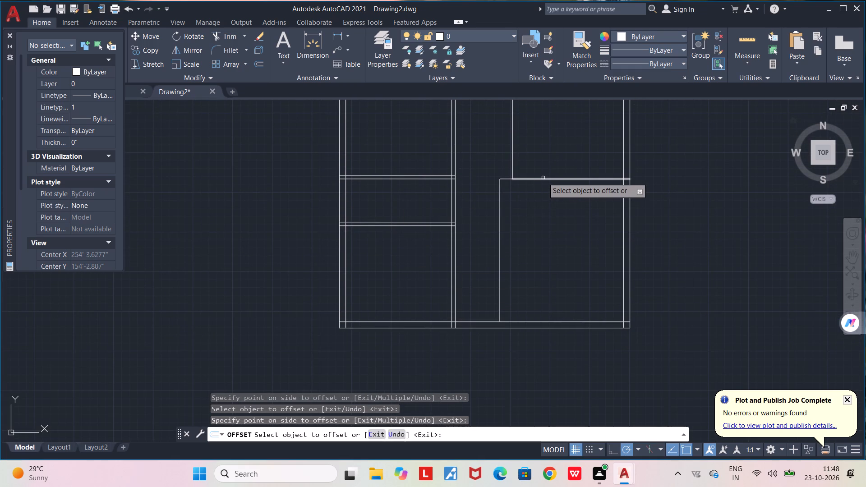
scroll(456, 179, "up", 2)
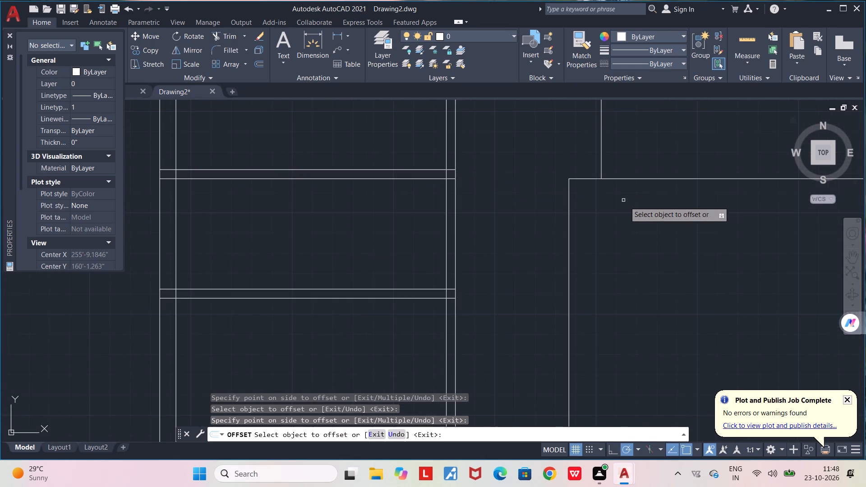
left_click(570, 196)
left_click(586, 207)
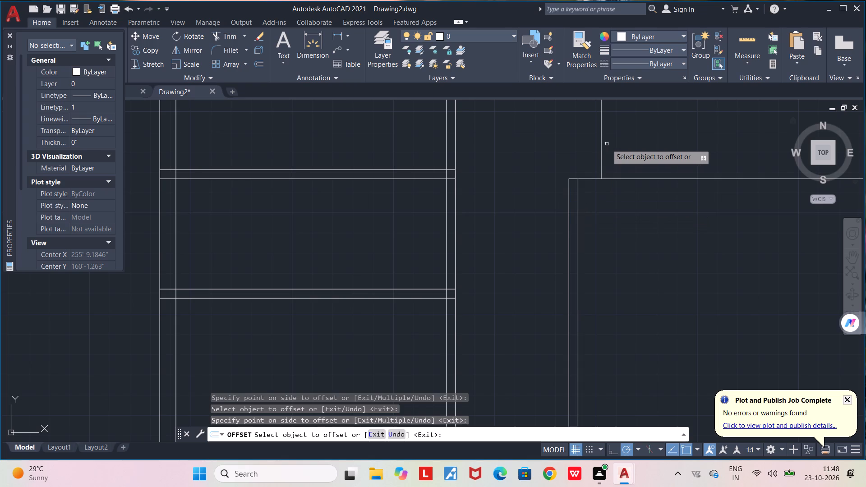
left_click(602, 141)
left_click(611, 146)
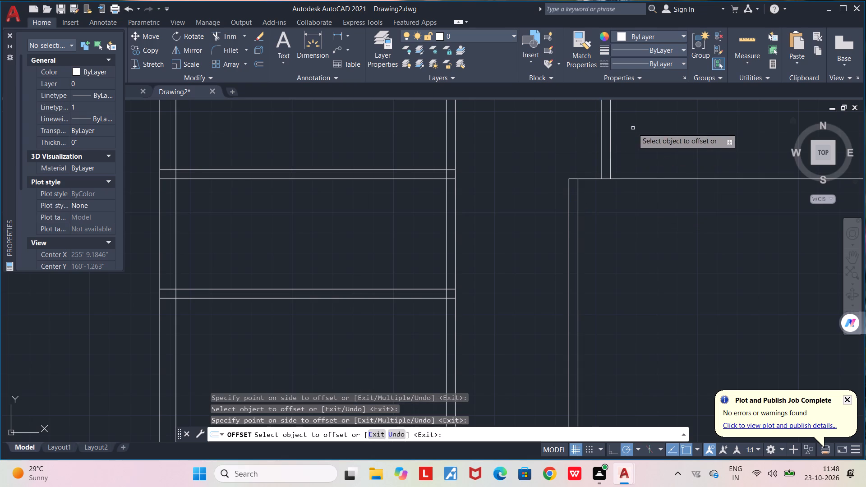
Offset both segments of the lower right room's top line 4.5" downward.
middle_click_drag(633, 127, 507, 136)
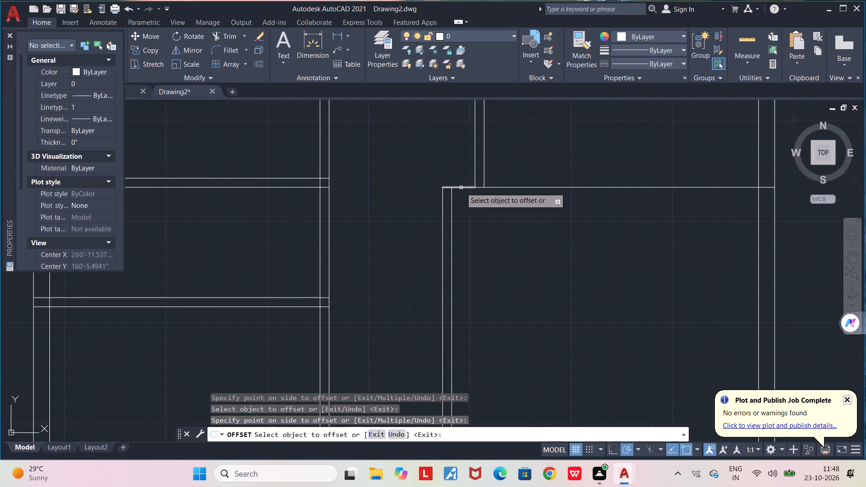
left_click(461, 188)
left_click(466, 215)
left_click(516, 187)
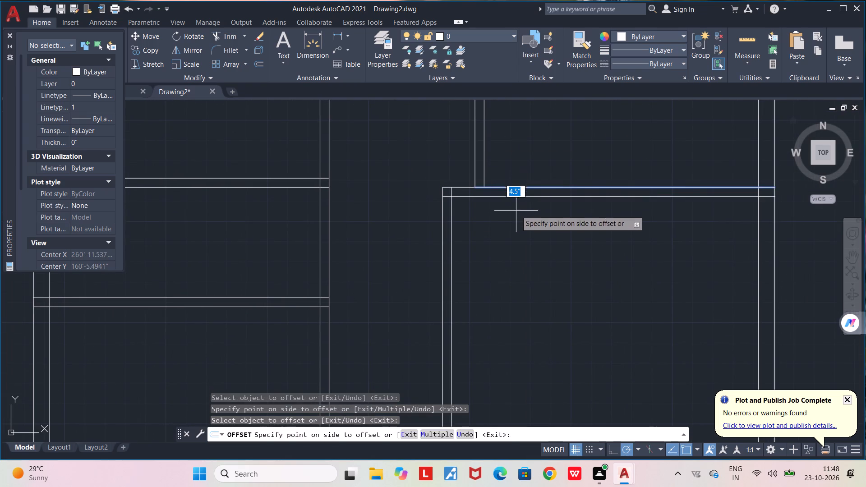
left_click(516, 211)
Offset the middle right room's short top-left segment 4.5" upward, and both segments of its top line 4.5" downward.
middle_click_drag(545, 156, 536, 266)
scroll(536, 271, "down", 3)
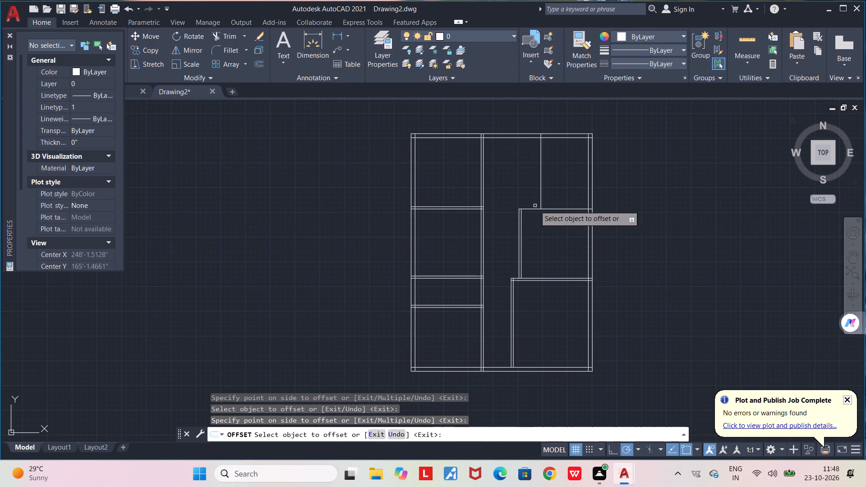
scroll(530, 210, "up", 3)
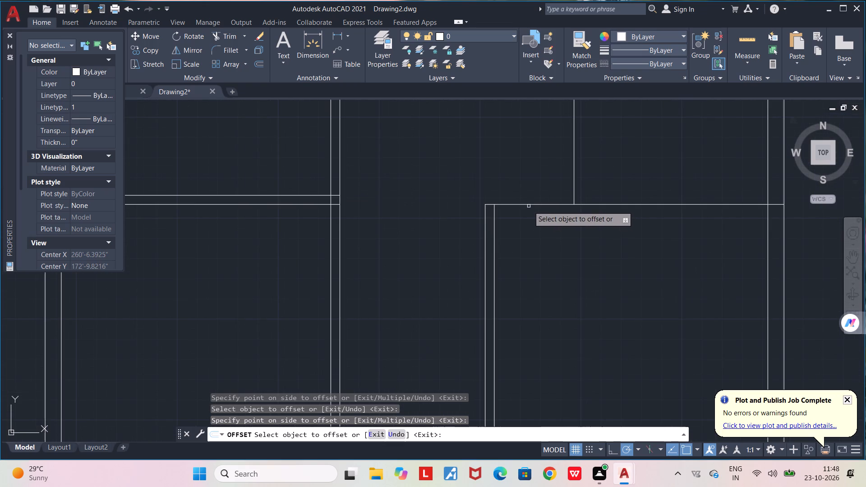
left_click(525, 204)
left_click(522, 185)
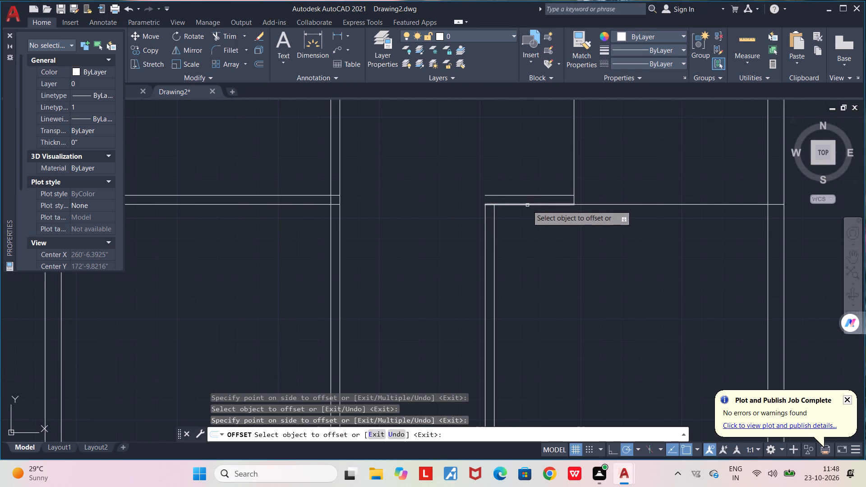
left_click(527, 205)
left_click(528, 225)
left_click(618, 205)
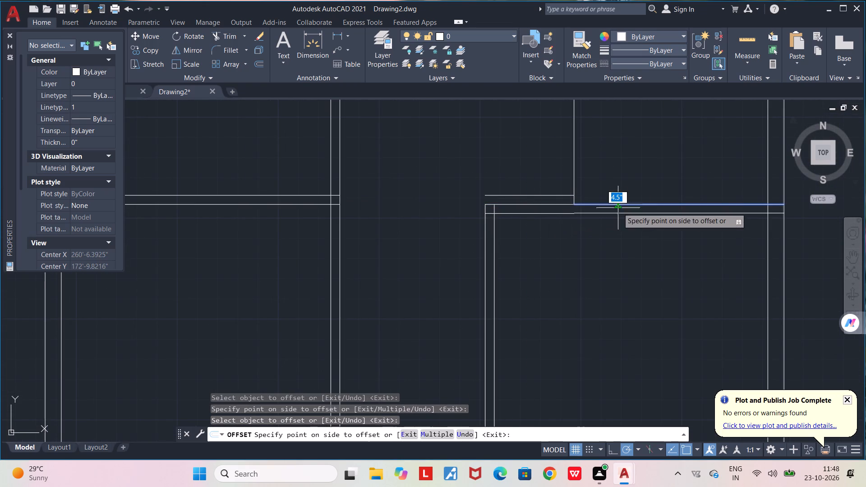
left_click(619, 224)
Offset the upper right room's left vertical line 4.5" to the left.
middle_click_drag(622, 175, 548, 279)
left_click(497, 221)
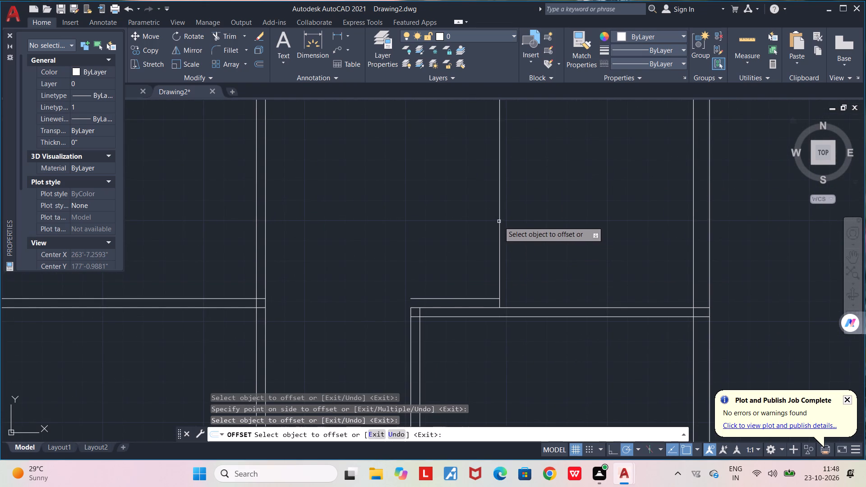
left_click(498, 222)
left_click(484, 234)
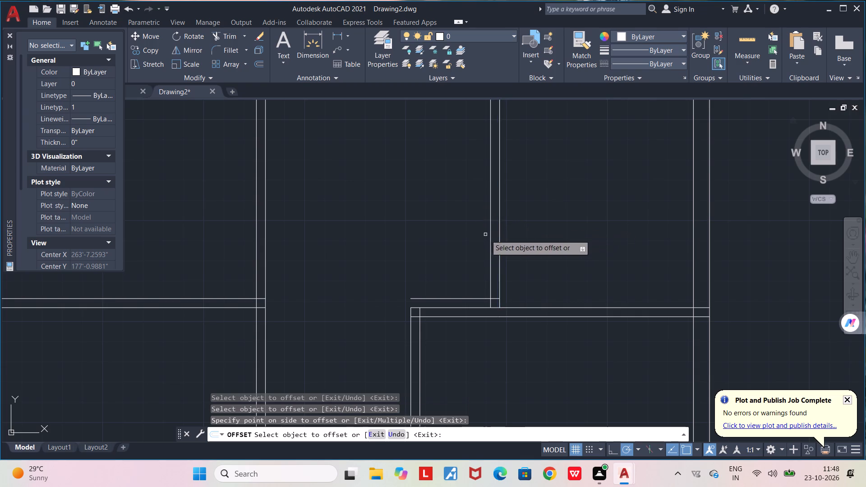
middle_click_drag(501, 216, 523, 198)
scroll(523, 198, "down", 3)
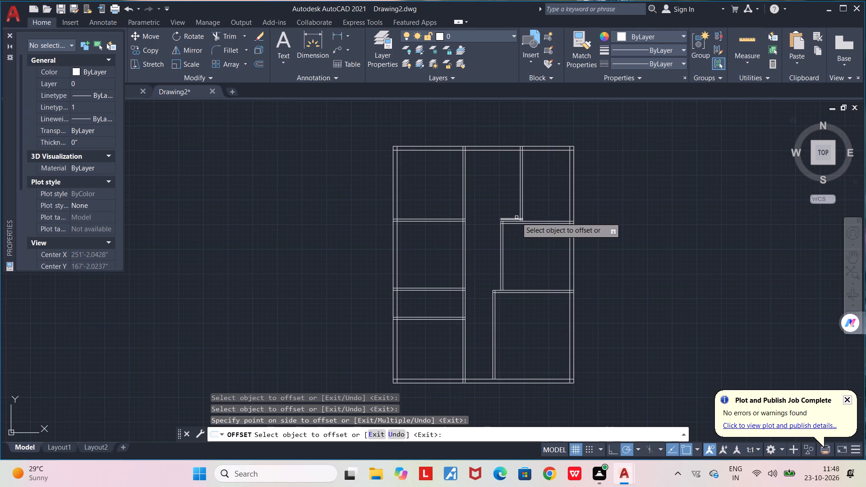
Delete the extra offset line above the short left segment of the middle right room's top wall.
scroll(506, 230, "up", 4)
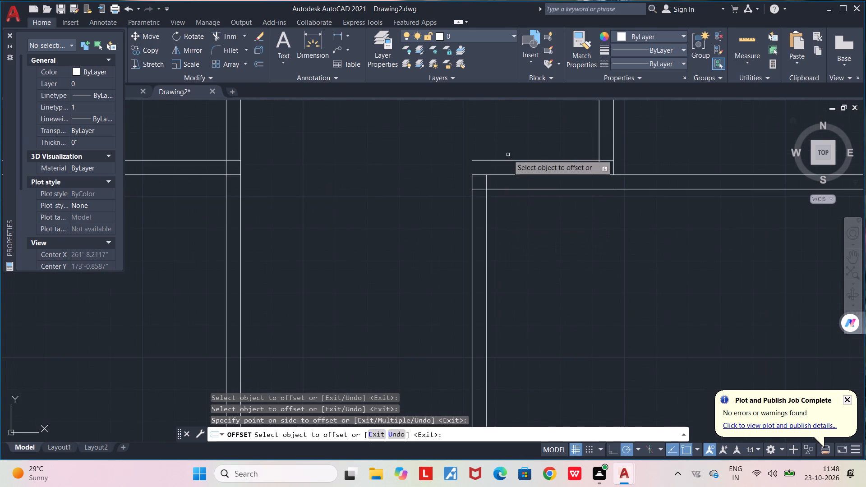
left_click(513, 161)
key("Delete")
key("Delete")
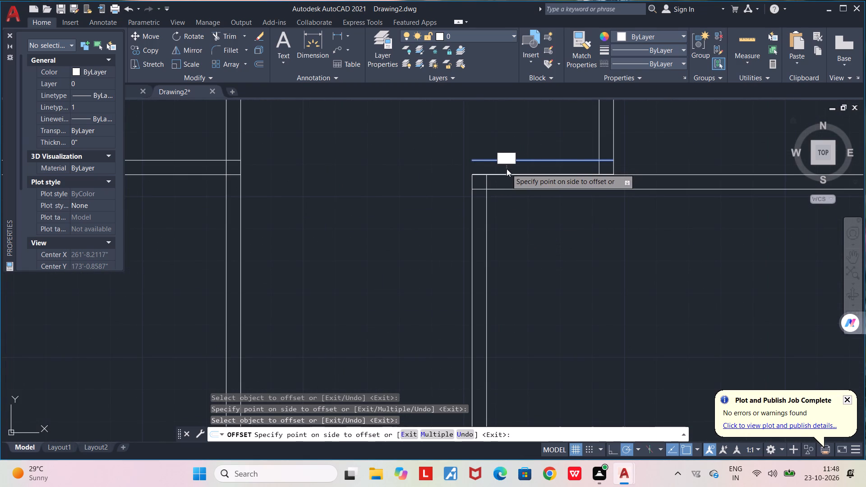
key("Escape")
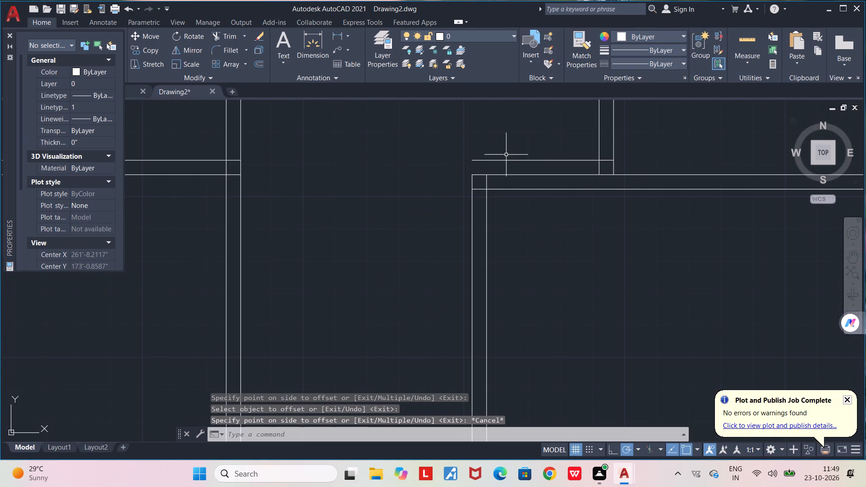
left_click(506, 161)
key("Delete")
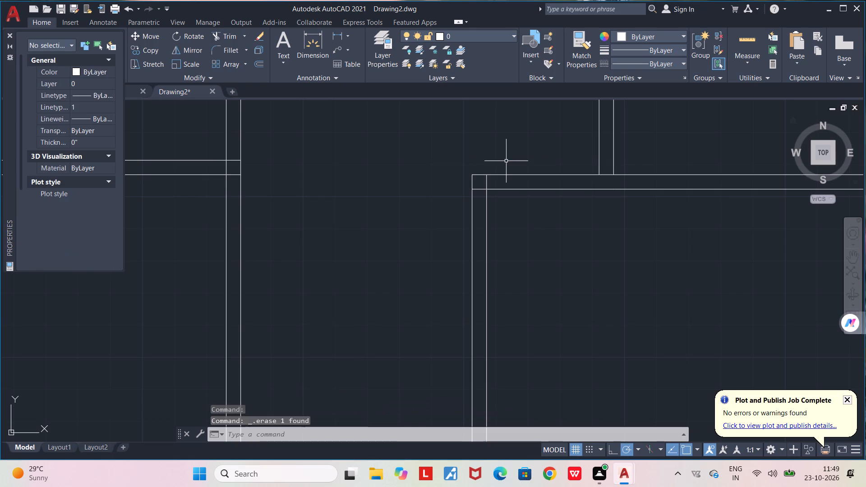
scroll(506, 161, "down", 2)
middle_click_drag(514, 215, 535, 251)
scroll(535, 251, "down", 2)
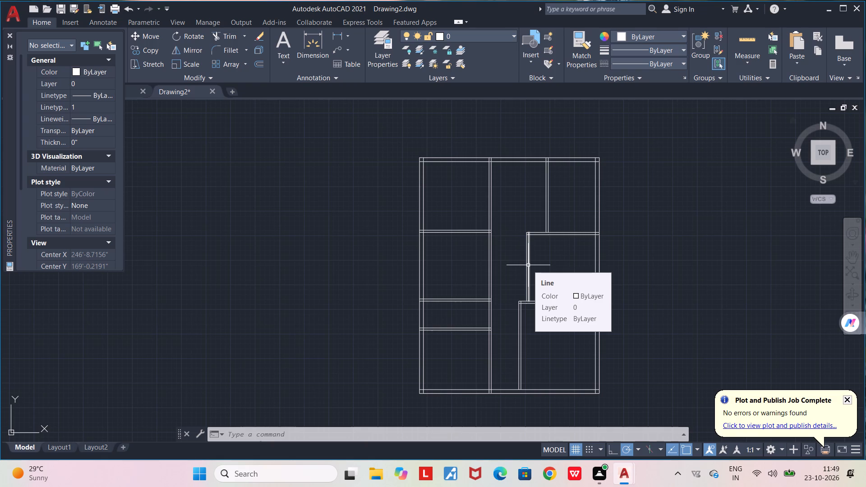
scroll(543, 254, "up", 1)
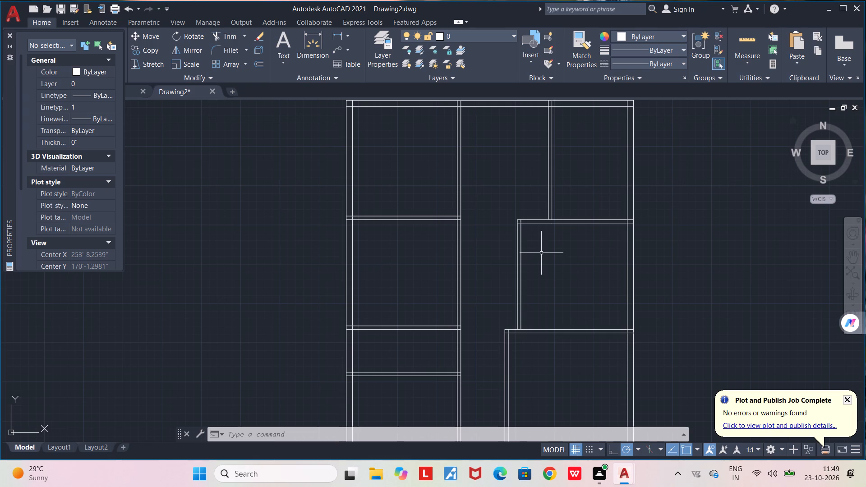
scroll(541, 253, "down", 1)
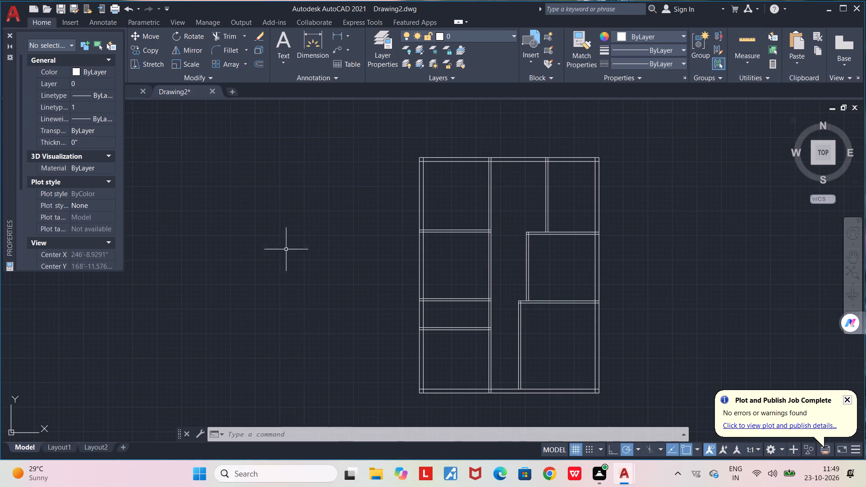
Open a doorway in the upper left room's right wall by drawing a line across it and trimming the wall from there down to the bottom wall.
scroll(480, 216, "up", 2)
middle_click_drag(482, 215, 474, 267)
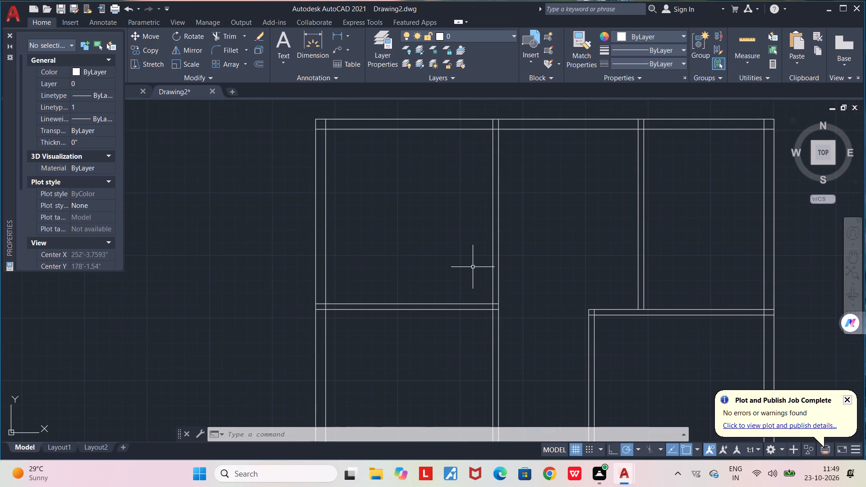
key("l")
key("Return")
scroll(472, 267, "up", 2)
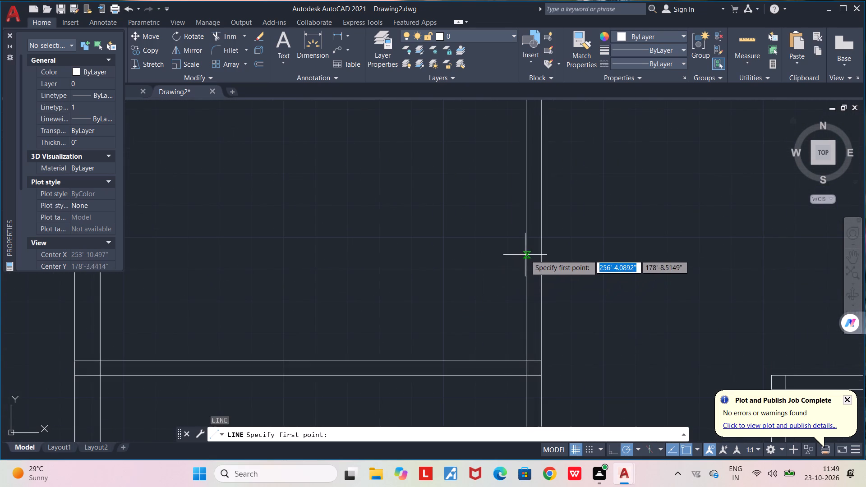
left_click(527, 255)
left_click(589, 253)
key("space")
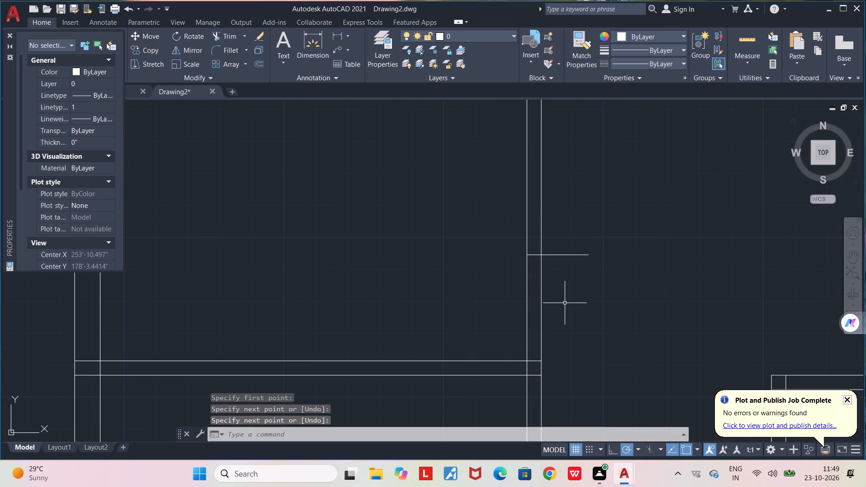
type("TR")
key("Return")
left_click_drag(567, 225, 502, 317)
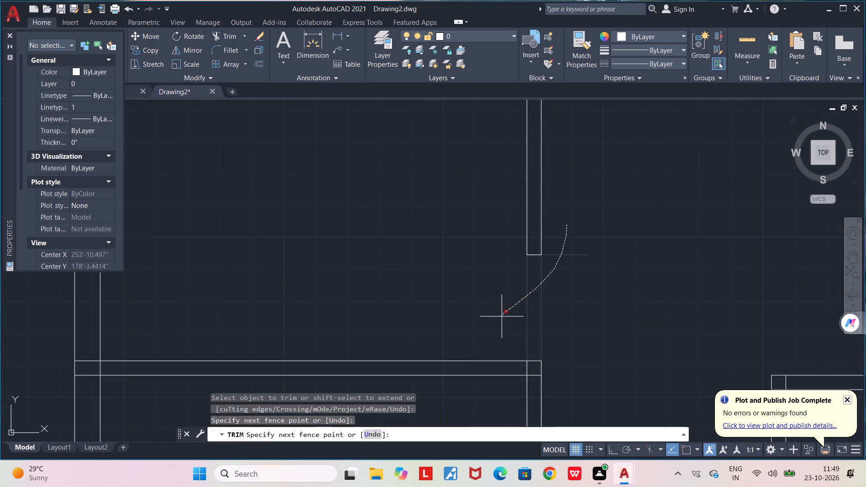
left_click_drag(502, 317, 542, 334)
Trim the overlapping inner wall lines at the upper left outer corner.
scroll(559, 296, "down", 4)
scroll(483, 238, "up", 5)
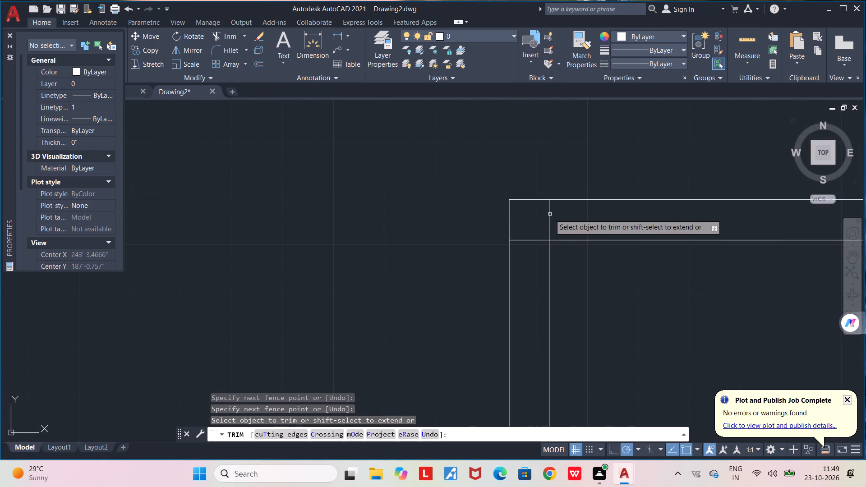
left_click_drag(565, 211, 534, 258)
Trim the overlapping lines where the two vertical partition walls meet the top outer wall.
scroll(534, 257, "down", 2)
middle_click_drag(765, 284, 369, 223)
scroll(403, 184, "up", 3)
left_click_drag(392, 167, 404, 171)
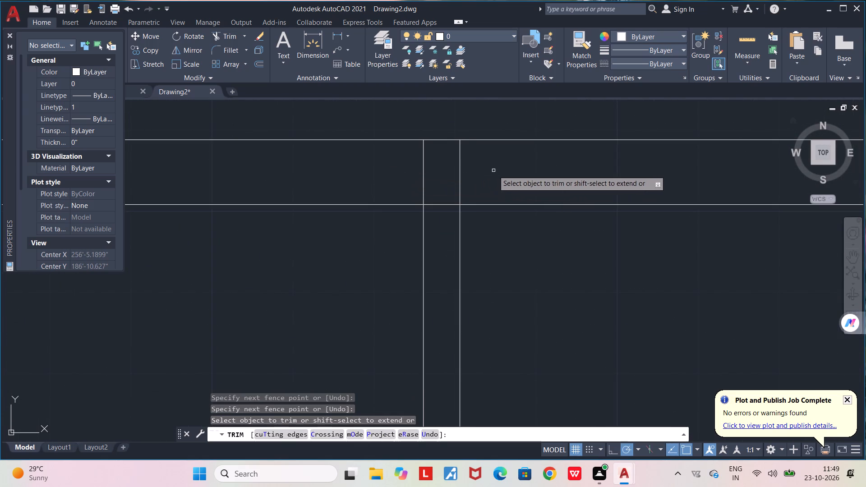
left_click_drag(466, 174, 440, 215)
scroll(441, 216, "down", 3)
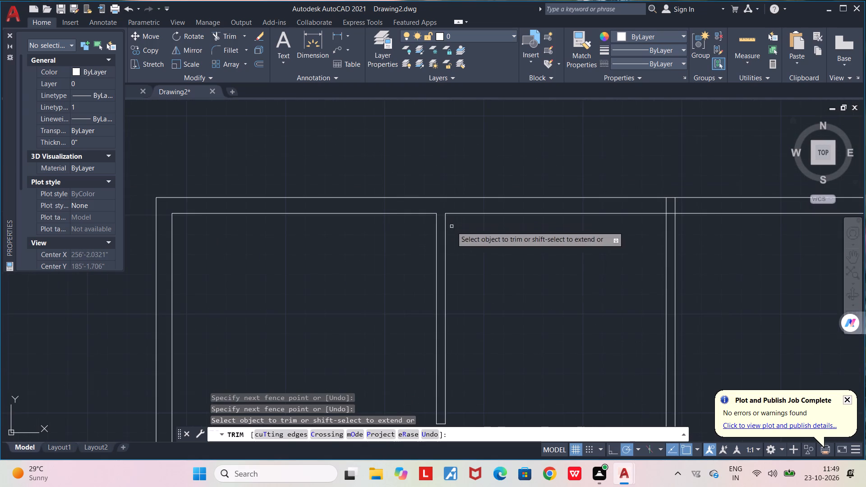
middle_click_drag(590, 265, 421, 227)
scroll(499, 160, "up", 3)
left_click(456, 197)
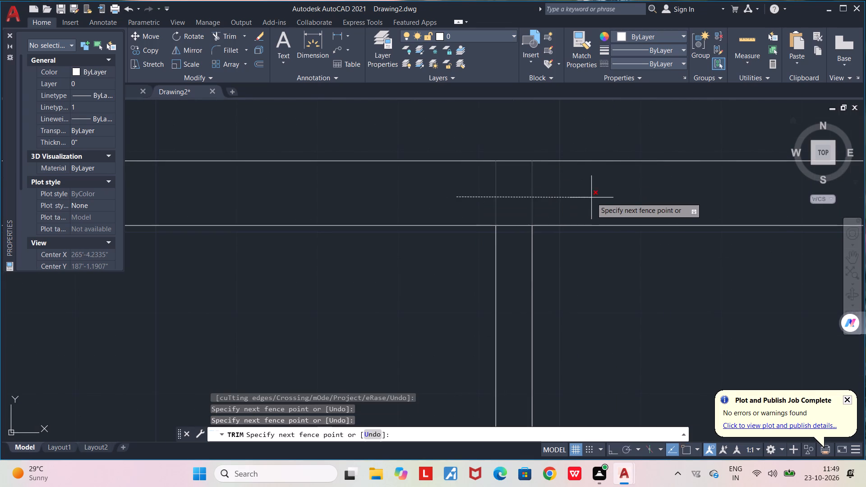
left_click(591, 198)
left_click(510, 229)
left_click(511, 214)
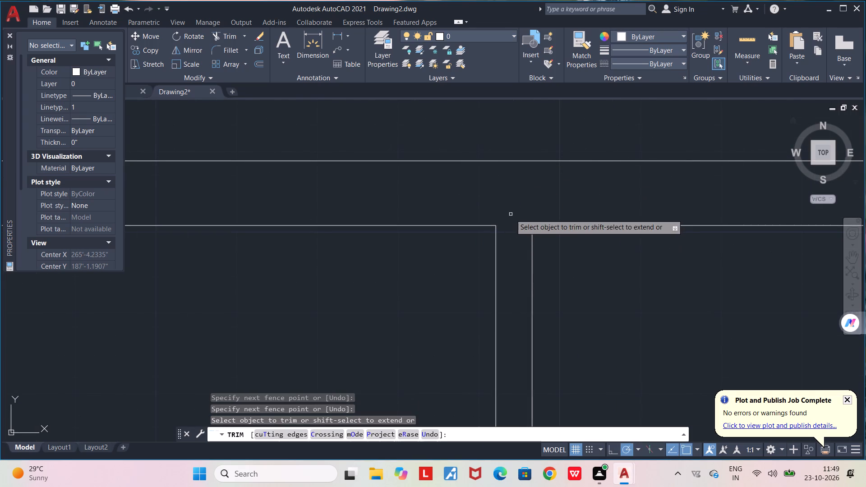
Trim the overlapping inner wall lines at the upper right outer corner and finish trimming.
scroll(511, 214, "down", 1)
middle_click_drag(573, 280, 498, 204)
scroll(498, 204, "down", 2)
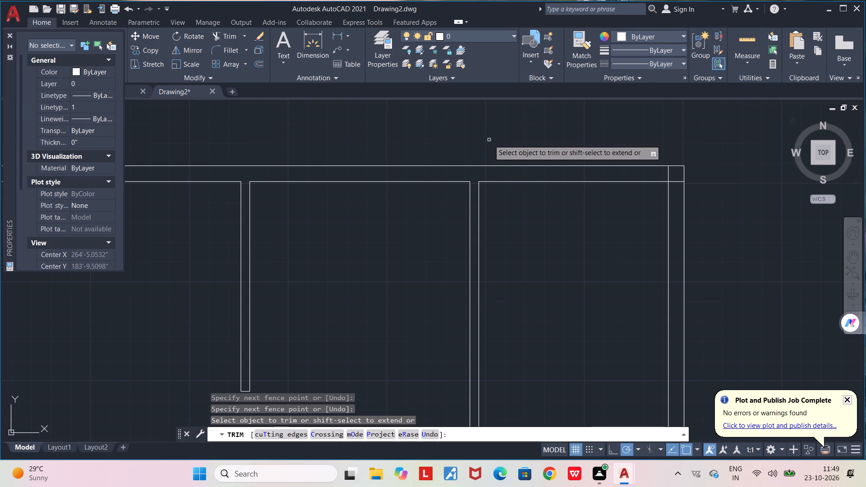
middle_click_drag(538, 276, 447, 270)
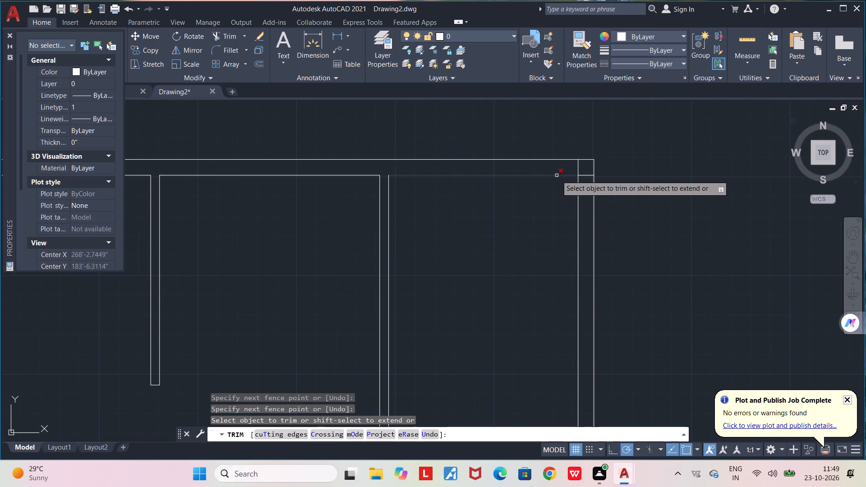
scroll(568, 202, "up", 1)
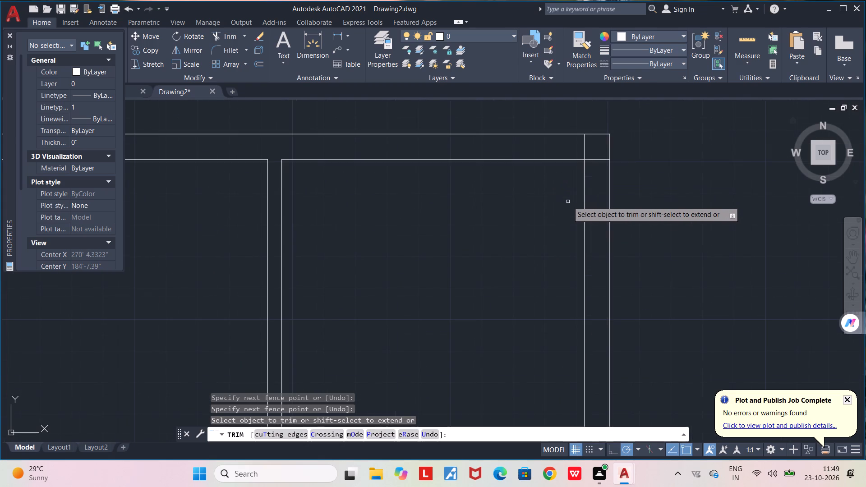
left_click(571, 146)
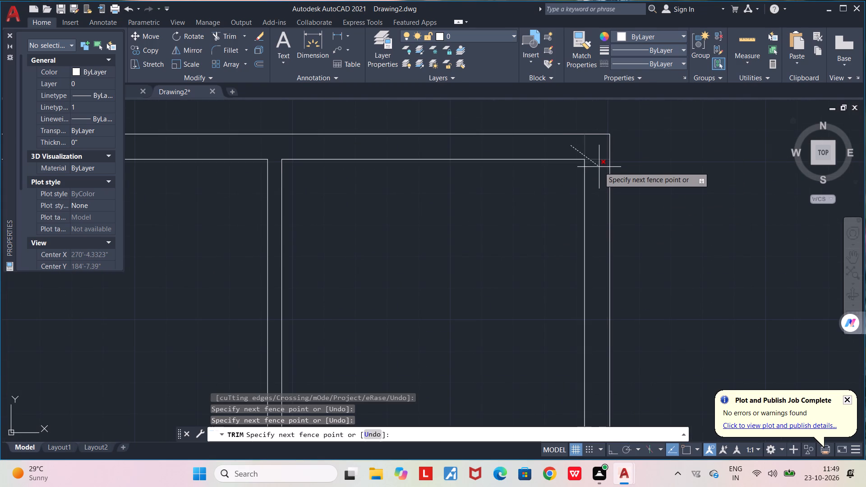
left_click(597, 163)
scroll(597, 163, "down", 3)
middle_click_drag(559, 214, 536, 156)
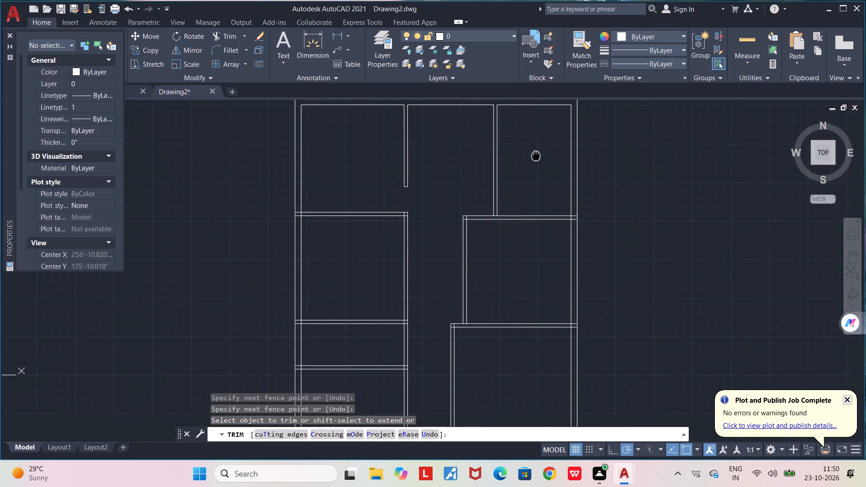
middle_click_drag(536, 156, 536, 155)
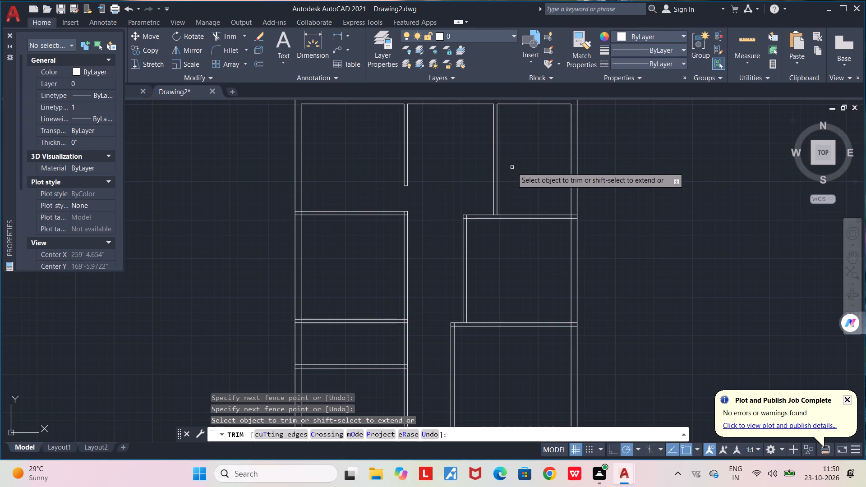
key("space")
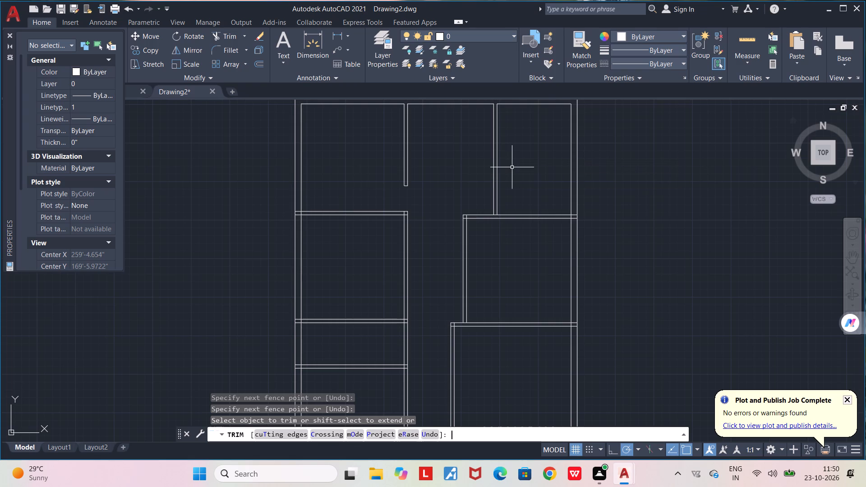
Draw a short line across the upper part of the upper right room's left wall and trim its overhang.
type("L")
key("Return")
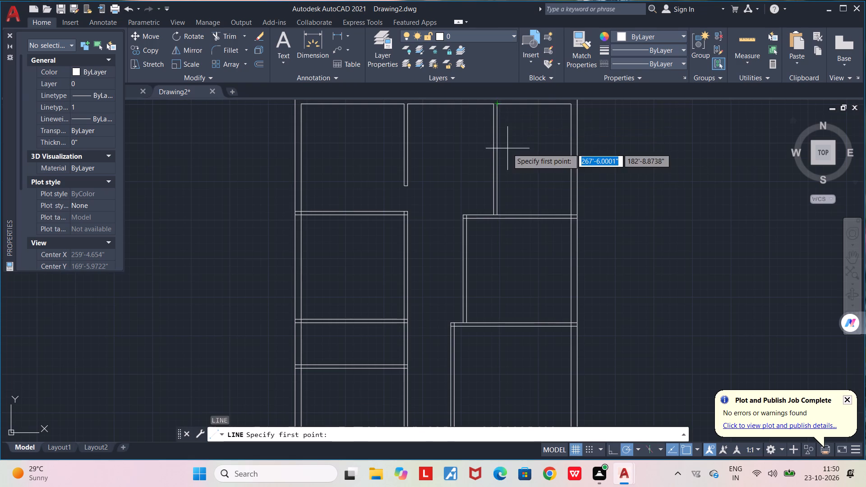
middle_click_drag(507, 149, 490, 208)
scroll(482, 199, "up", 2)
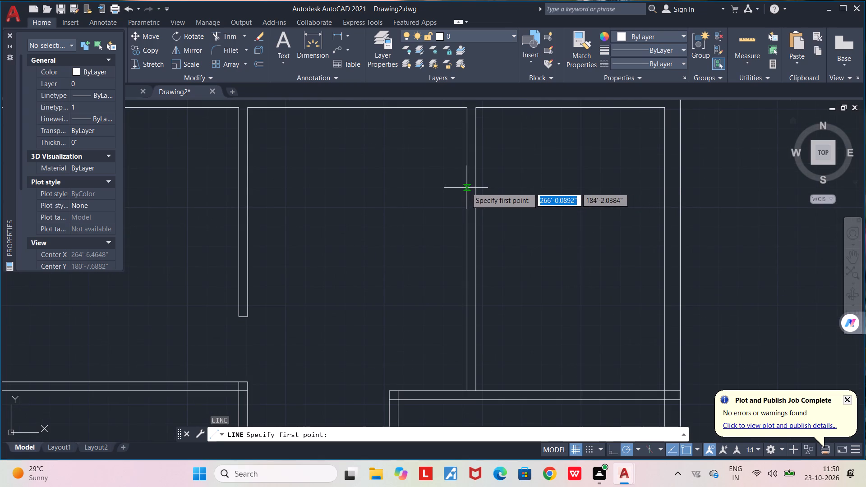
left_click(467, 188)
left_click(518, 187)
key("space")
type("TR")
key("Return")
left_click(509, 188)
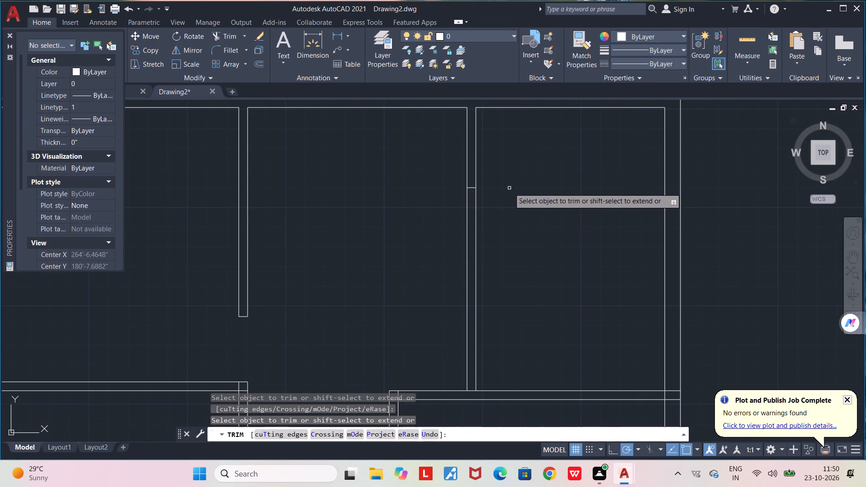
Draw a second line across the upper right room's left wall near its lower end, and trim the wall between both lines to form an opening.
scroll(511, 189, "down", 1)
middle_click_drag(512, 215, 490, 239)
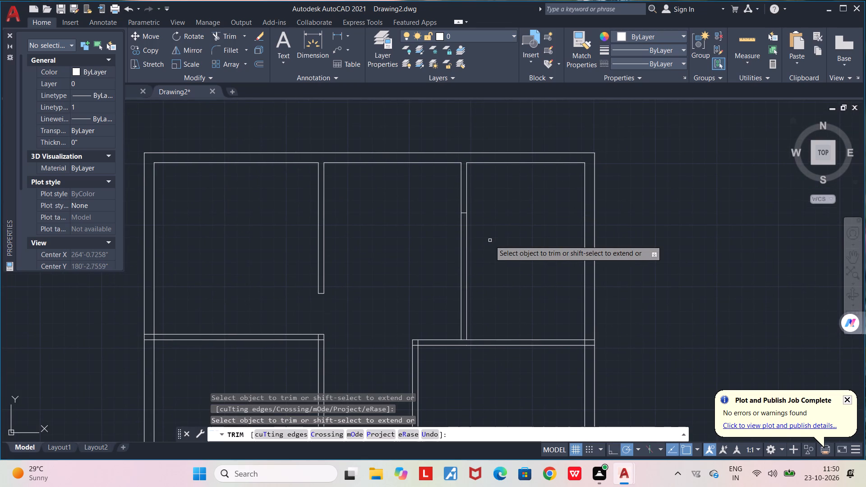
key("l")
key("Return")
key("Escape")
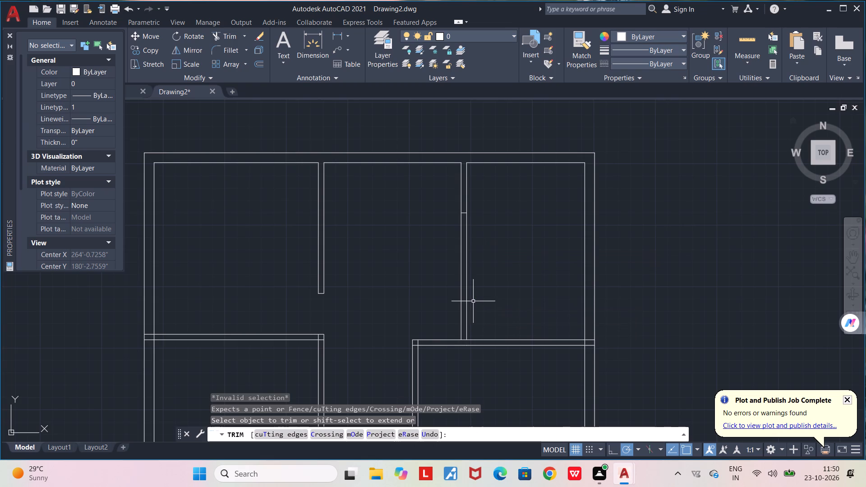
key("l")
key("Return")
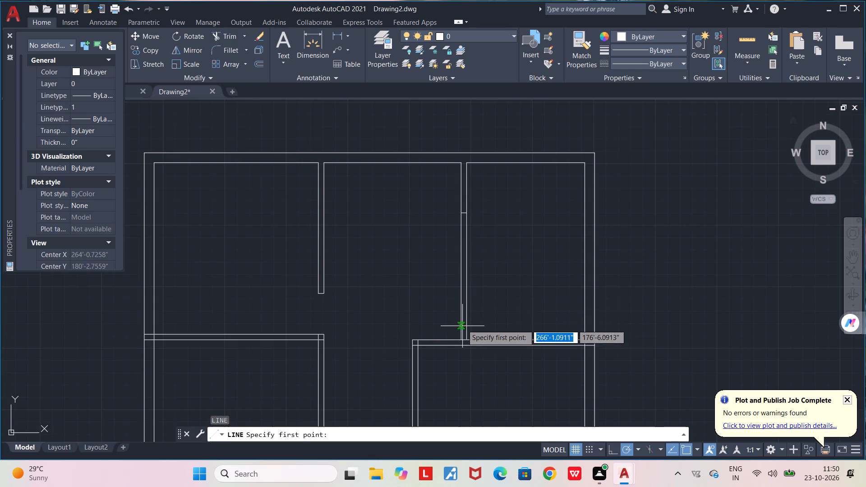
scroll(462, 324, "up", 1)
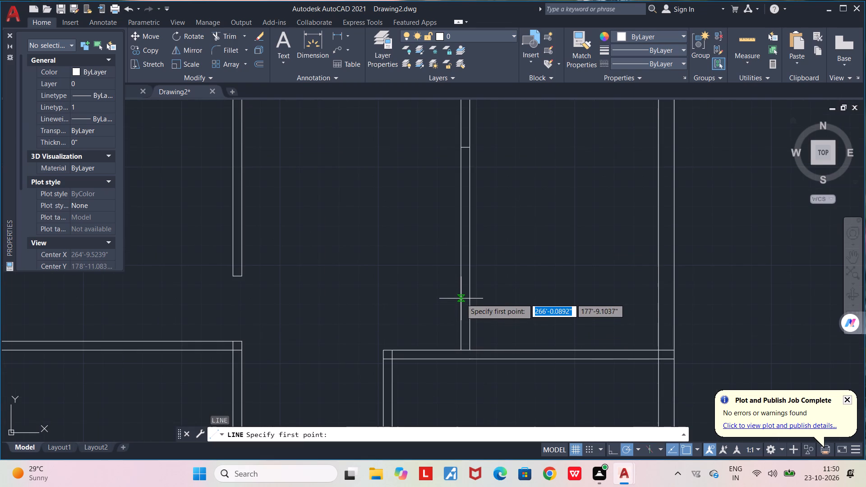
left_click(461, 299)
left_click(503, 296)
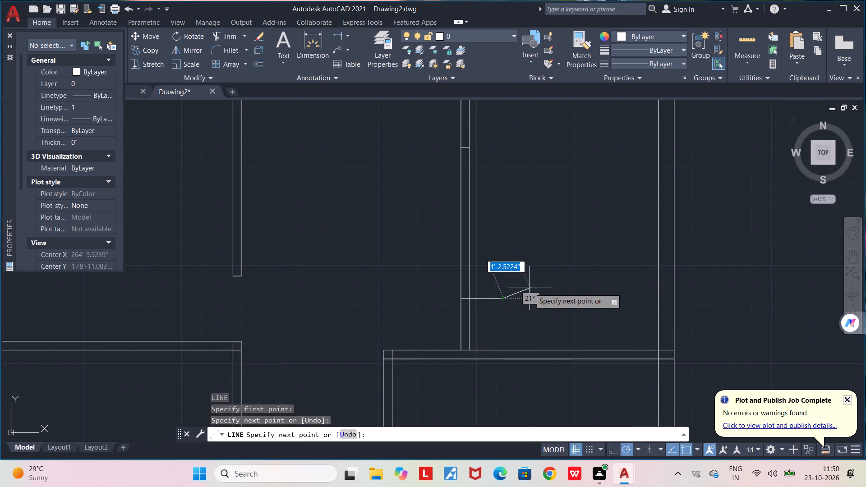
key("space")
type("TR")
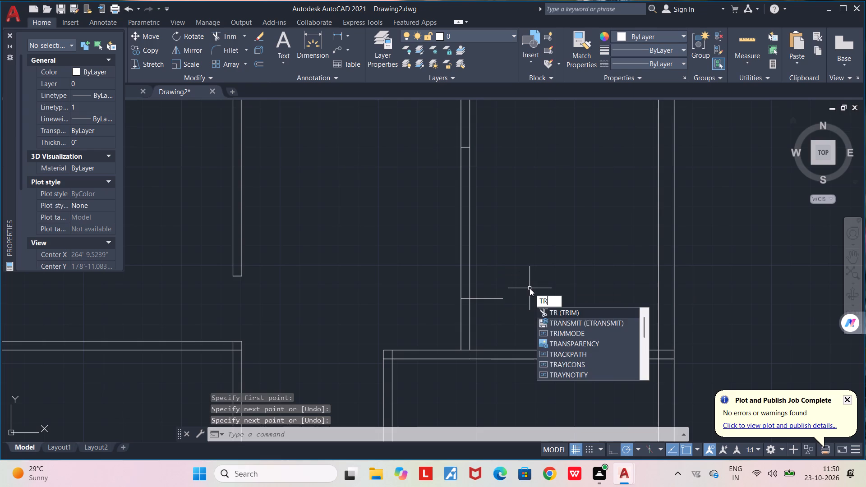
key("Return")
left_click_drag(497, 308, 460, 240)
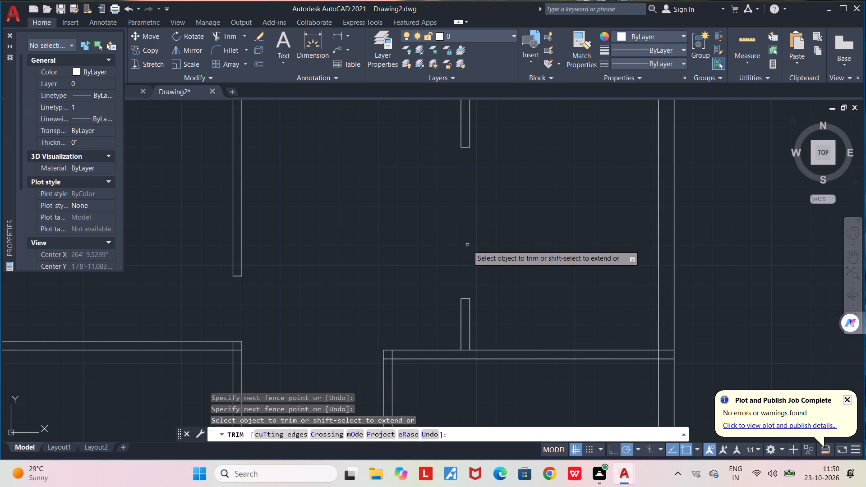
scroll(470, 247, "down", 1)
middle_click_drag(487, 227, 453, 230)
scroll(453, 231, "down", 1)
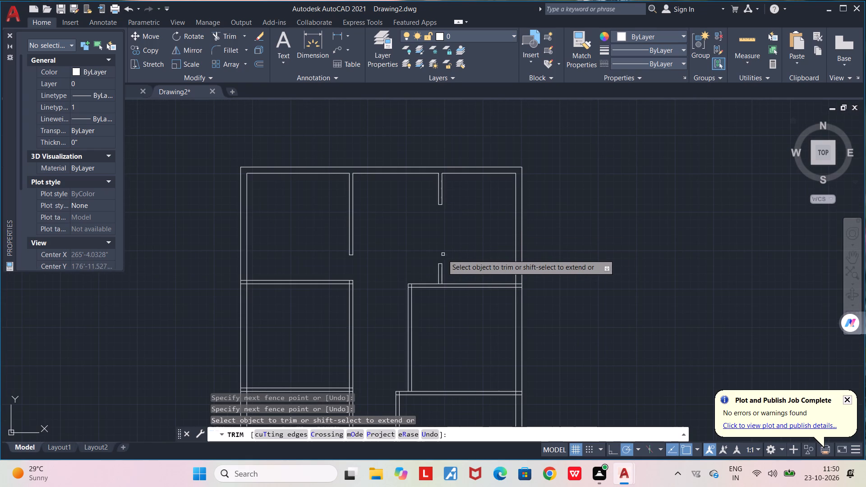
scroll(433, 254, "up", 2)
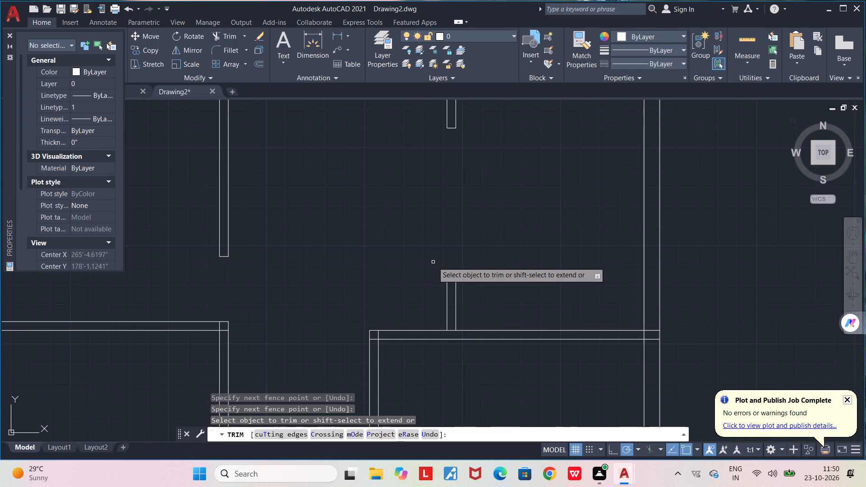
Extend the lower wall stub of the upper right room's doorway upward about 6" with connected lines, and trim its old end line.
key("space")
type("L")
key("Return")
scroll(458, 275, "up", 2)
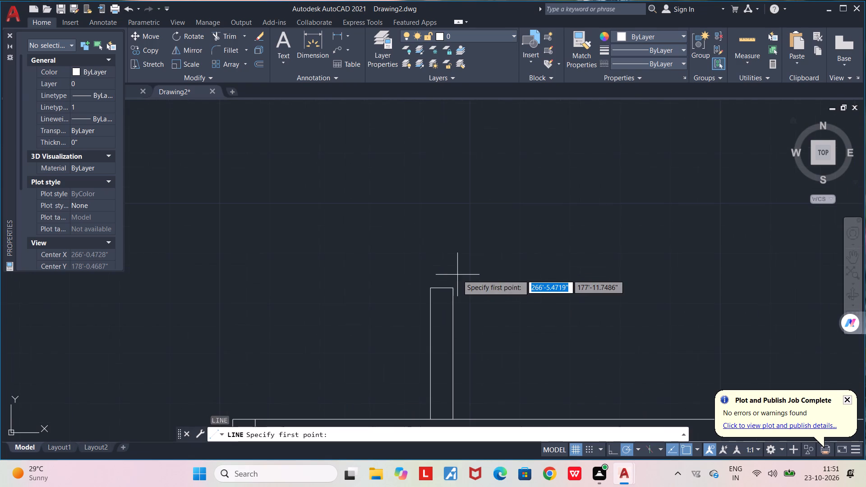
left_click(429, 285)
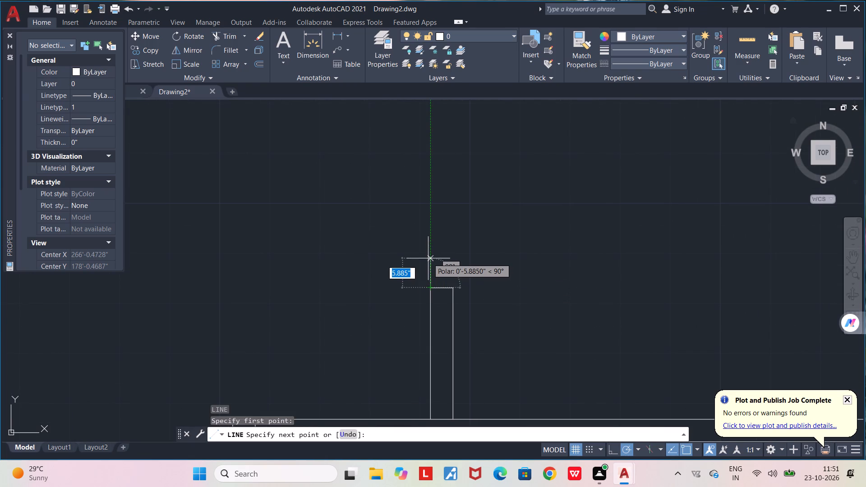
left_click(428, 256)
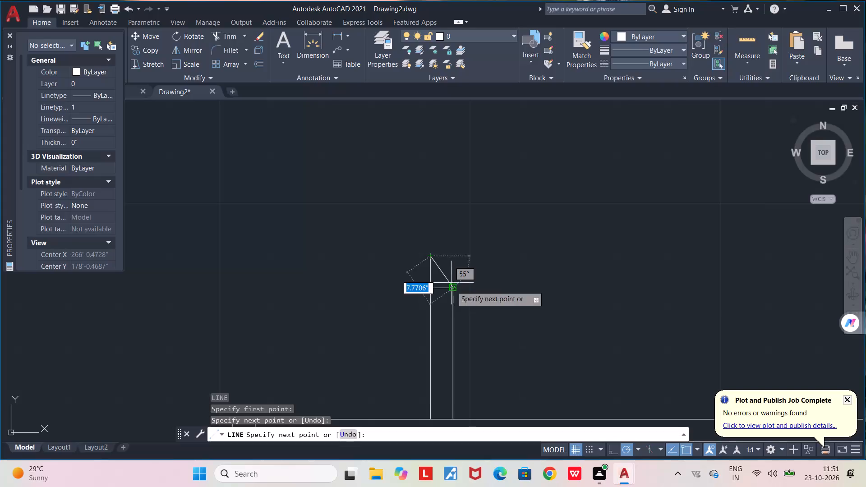
left_click(454, 256)
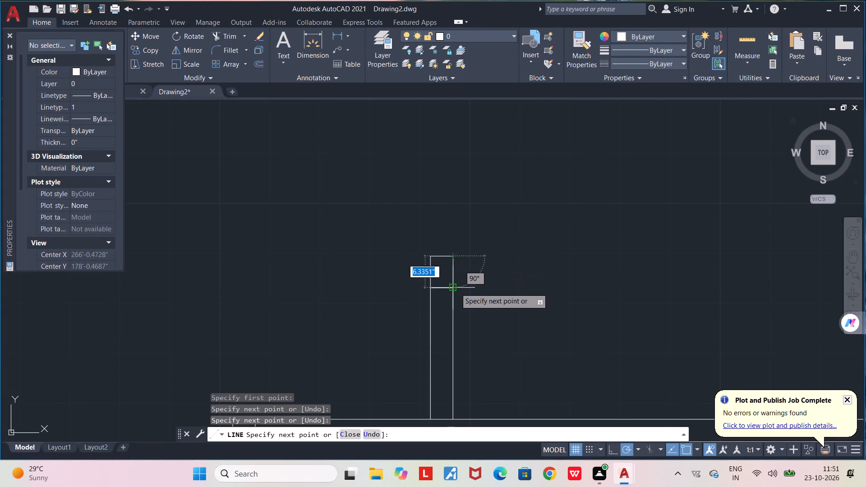
left_click(456, 289)
key("space")
key("t")
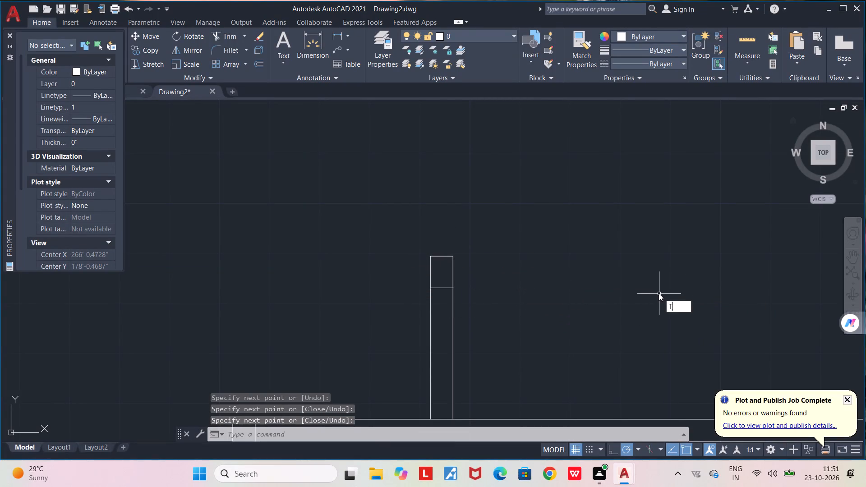
key("r")
key("Return")
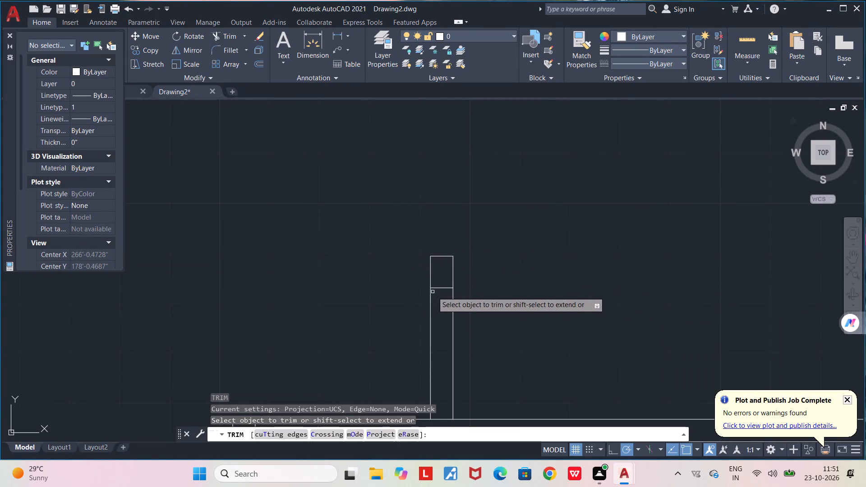
left_click(442, 288)
scroll(439, 287, "down", 2)
key("Escape")
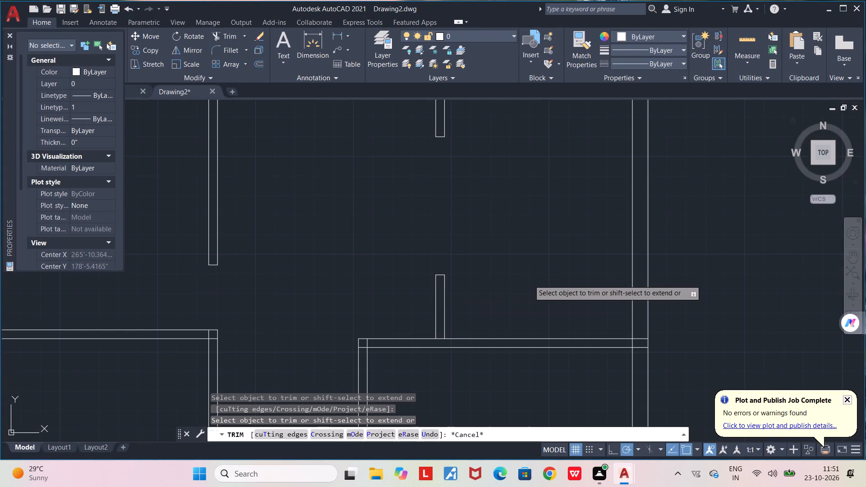
Trim away both lines of the vertical partition wall directly below the upper right room, and finish trimming.
middle_click_drag(515, 284, 492, 303)
scroll(492, 304, "down", 1)
middle_click_drag(498, 279, 505, 322)
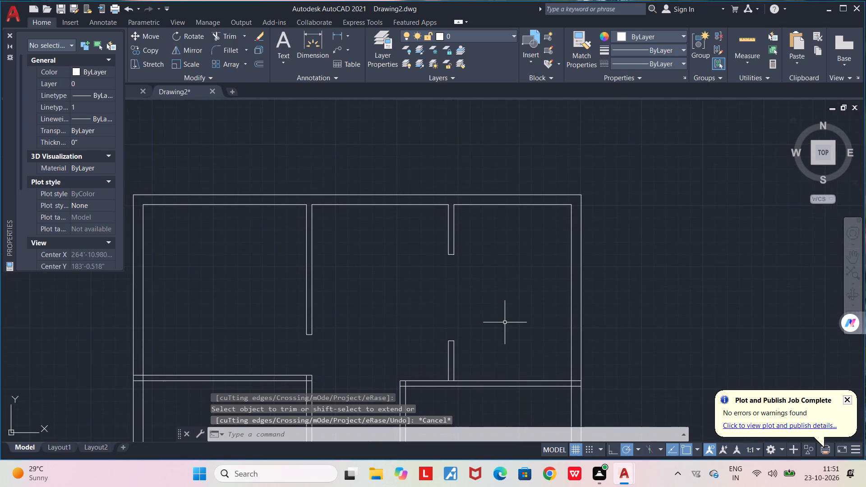
scroll(505, 322, "down", 1)
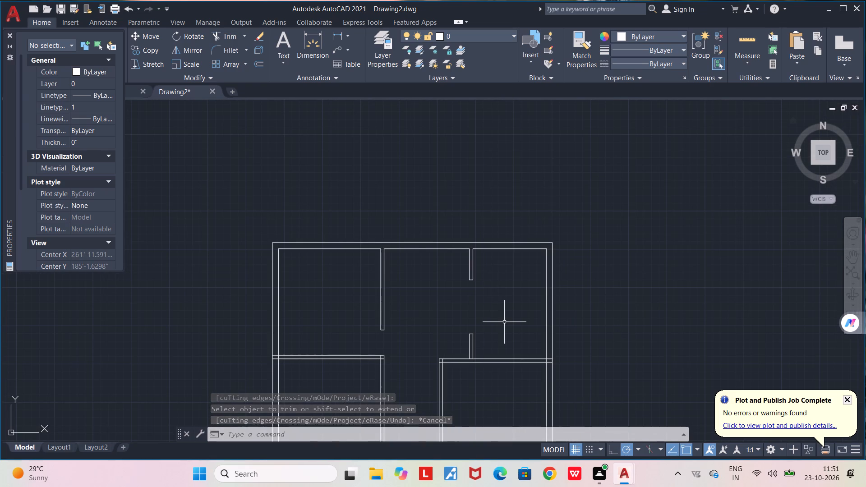
middle_click_drag(504, 322, 503, 259)
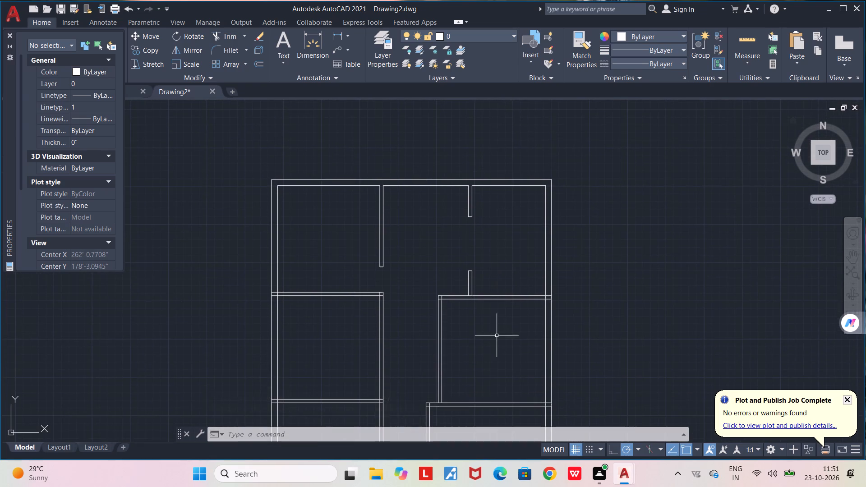
middle_click_drag(492, 344, 503, 299)
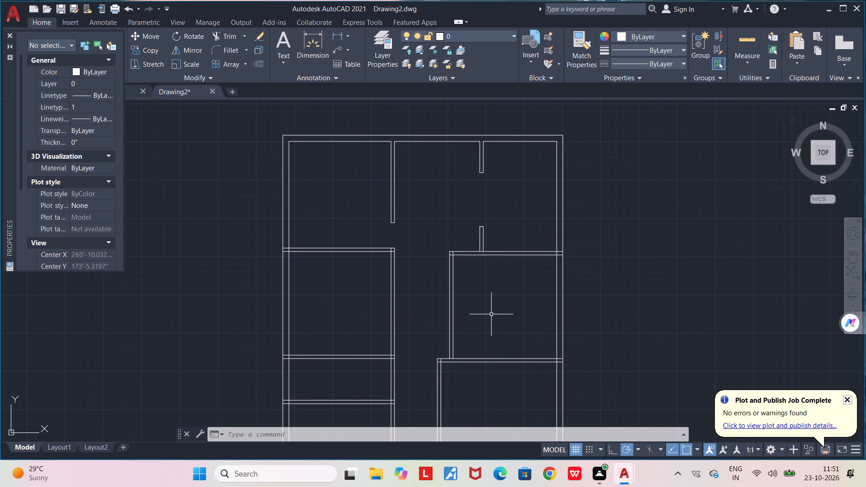
type("TR")
key("Return")
left_click_drag(479, 311, 442, 308)
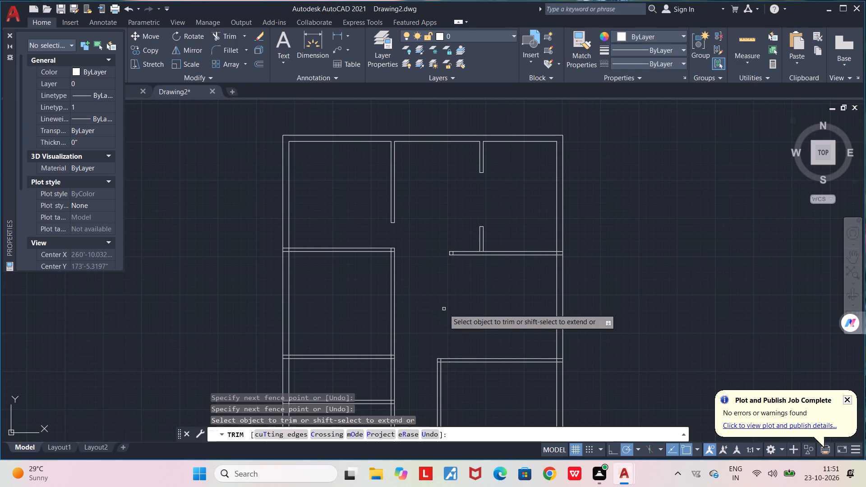
middle_click_drag(454, 308, 516, 337)
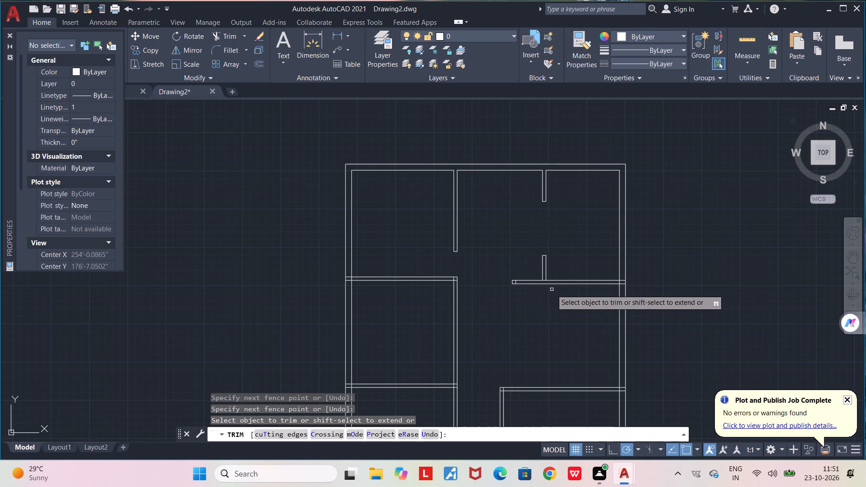
key("space")
type("TR")
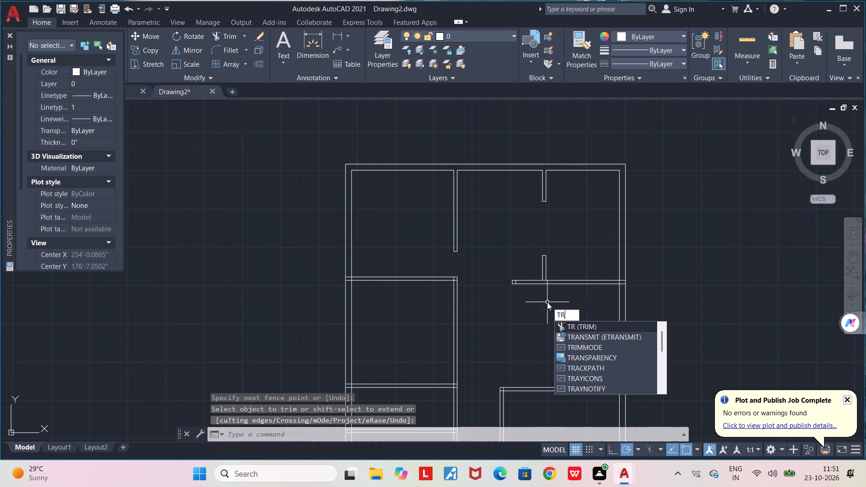
key("Return")
key("space")
key("space")
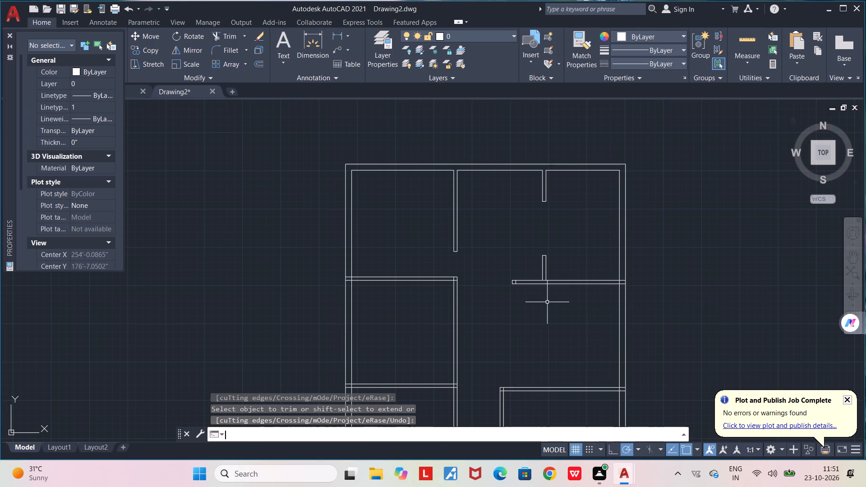
Draw a line down from the doorway stub's left face across the horizontal partition, and trim the wall portion beyond it and the overhang.
type("L")
key("Return")
scroll(545, 287, "up", 4)
left_click(535, 260)
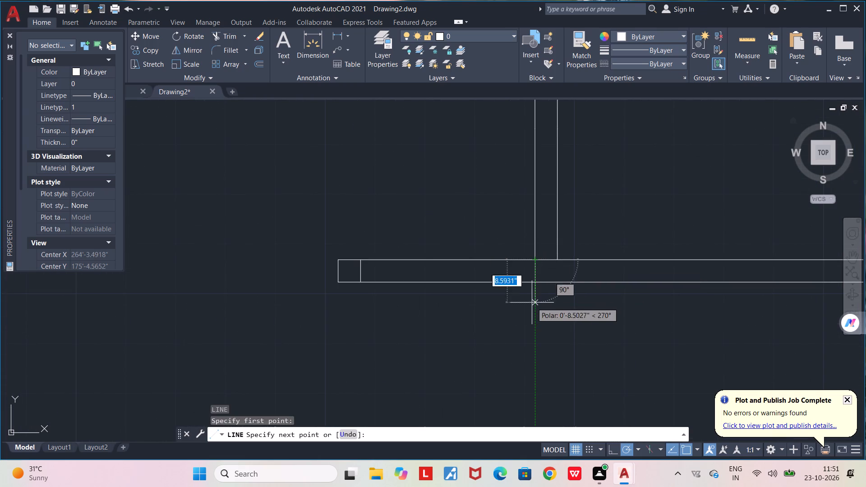
left_click(538, 328)
key("space")
type("TR")
key("Return")
left_click_drag(559, 320, 368, 281)
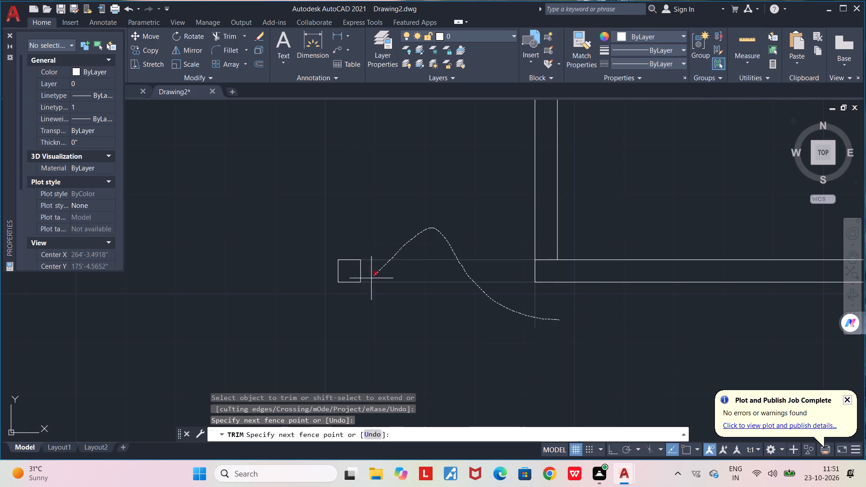
left_click_drag(368, 281, 356, 240)
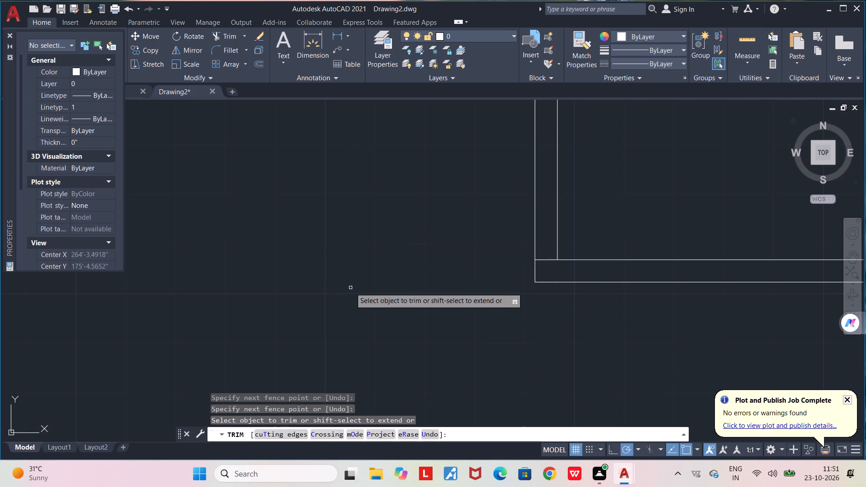
Trim the overlapping line inside the upper right room's lower left wall corner.
scroll(351, 288, "down", 3)
middle_click_drag(384, 314, 409, 302)
scroll(422, 262, "up", 3)
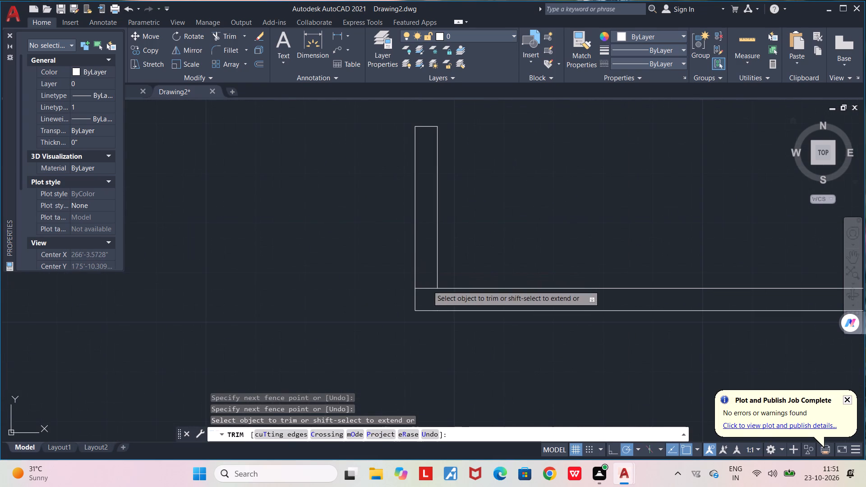
left_click(428, 285)
left_click(428, 290)
scroll(426, 290, "down", 3)
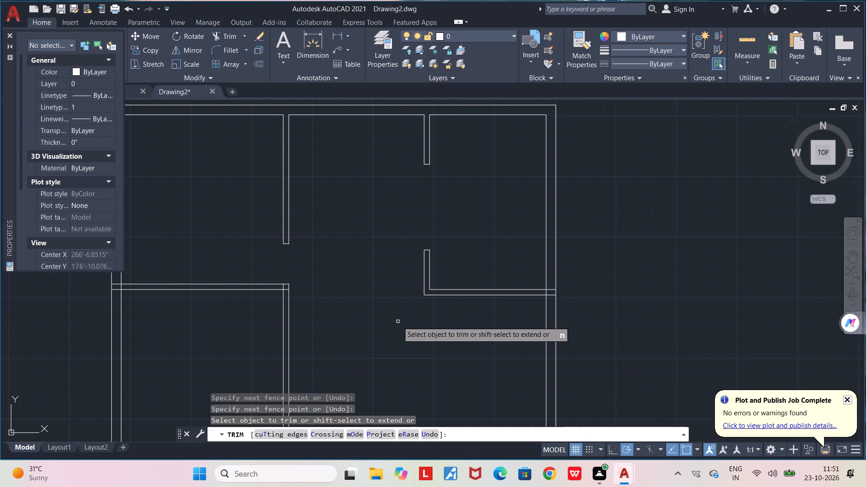
Trim the overlapping lines where the upper right room's bottom partition meets the right outer wall.
middle_click_drag(416, 331, 423, 331)
scroll(423, 331, "down", 1)
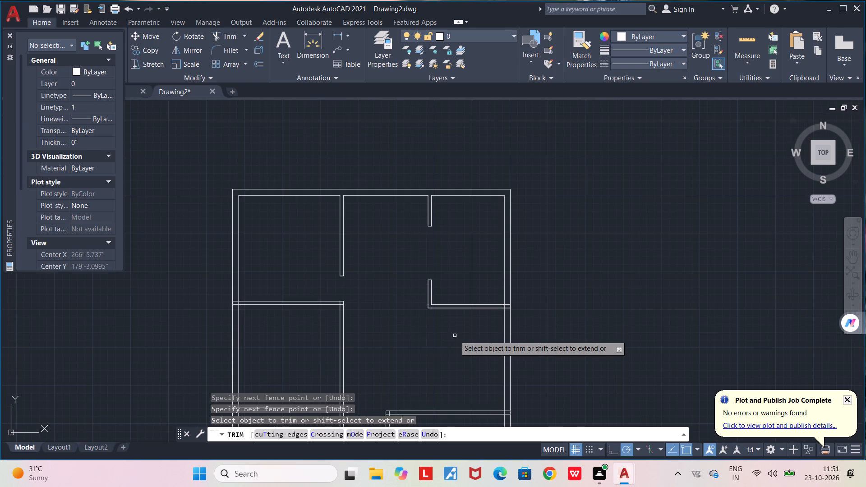
scroll(454, 335, "up", 3)
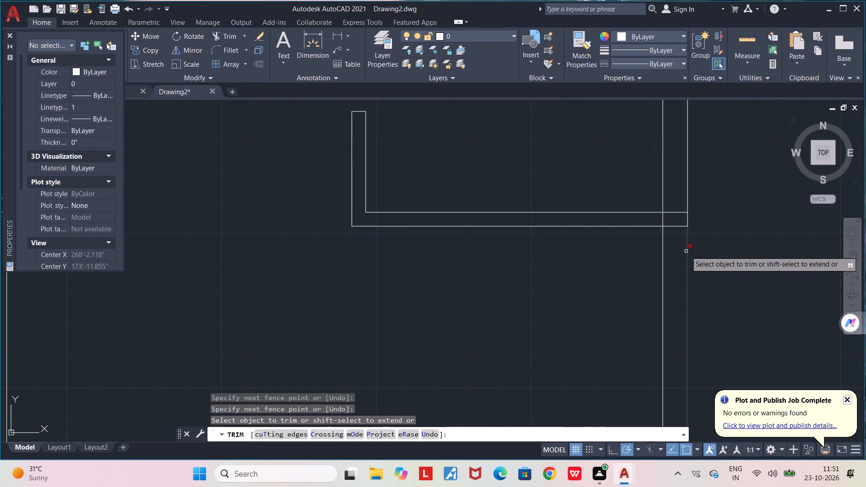
middle_click_drag(674, 248, 572, 338)
scroll(571, 332, "up", 2)
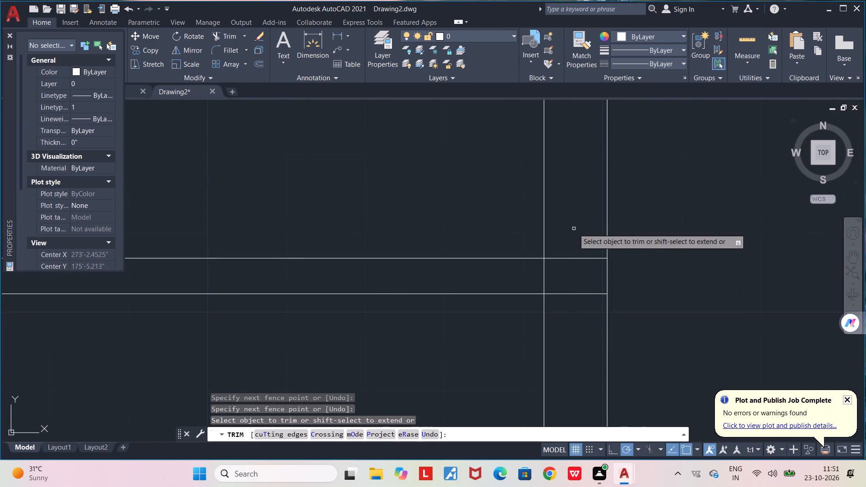
left_click_drag(574, 229, 526, 281)
scroll(526, 281, "down", 4)
Trim the overlapping lines where the upper left room's bottom partition meets the left outer wall.
middle_click_drag(471, 360, 529, 326)
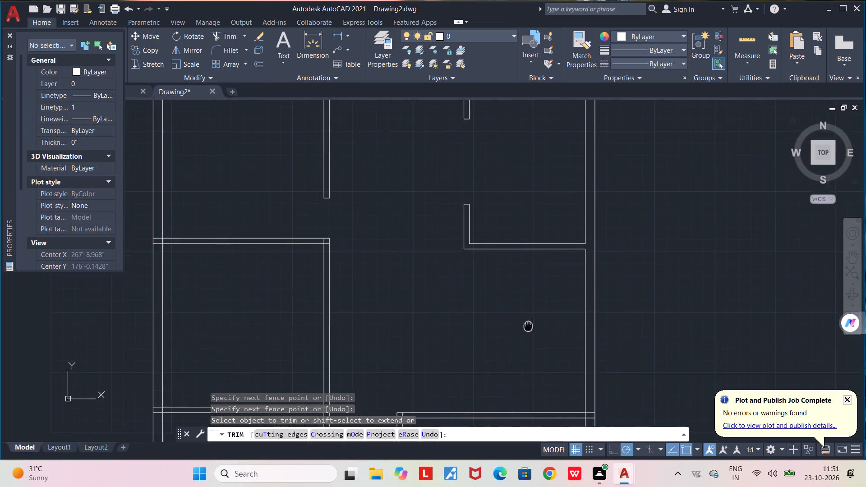
middle_click_drag(529, 326, 529, 325)
scroll(504, 342, "down", 2)
middle_click_drag(488, 330, 499, 276)
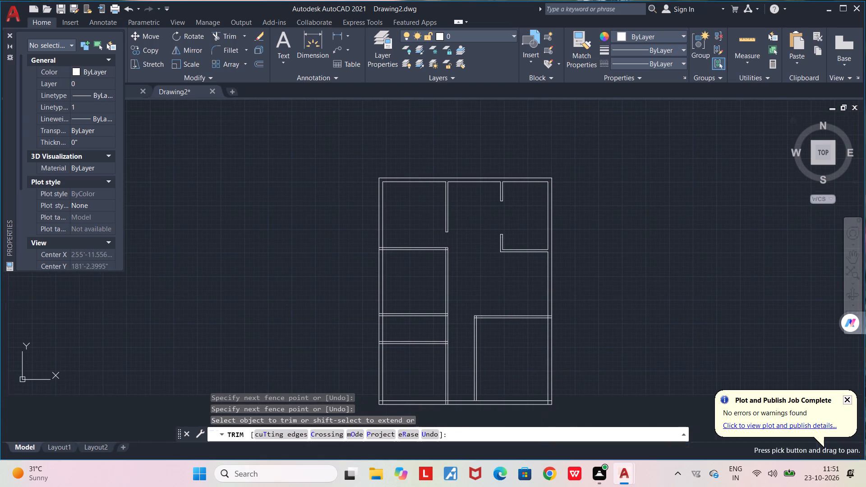
scroll(371, 250, "up", 3)
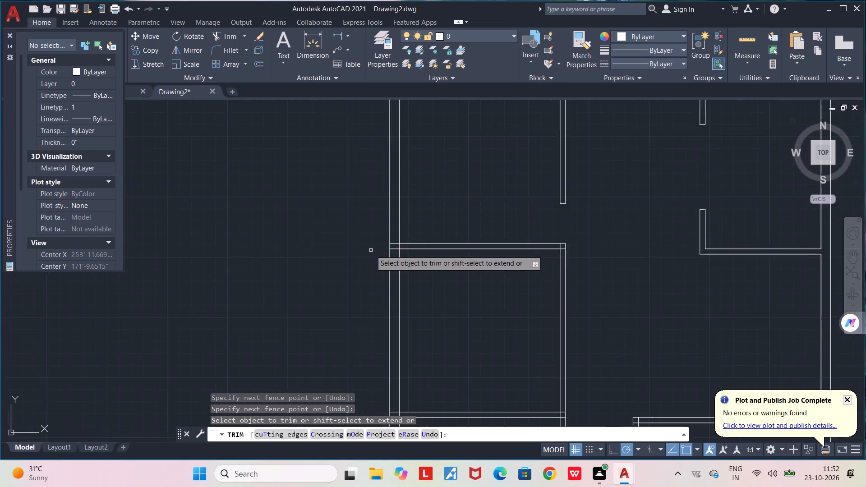
scroll(407, 235, "up", 3)
left_click_drag(408, 222, 409, 229)
left_click(407, 315)
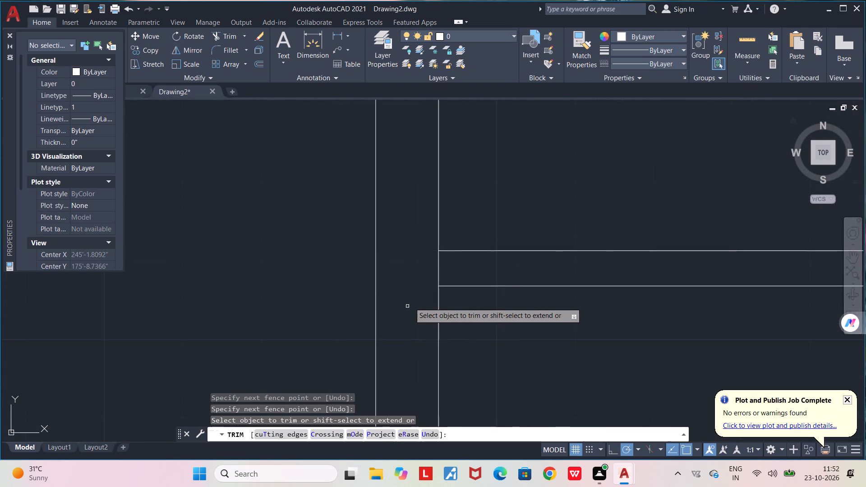
left_click(438, 271)
scroll(441, 271, "down", 3)
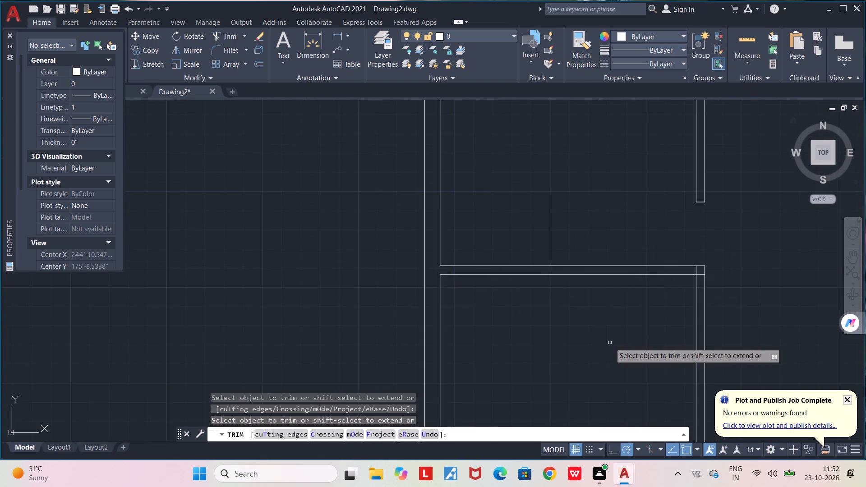
Trim the overlapping lines at the upper right wall corner of the room below the upper left room.
middle_click_drag(608, 342, 398, 274)
scroll(493, 205, "up", 4)
left_click(432, 189)
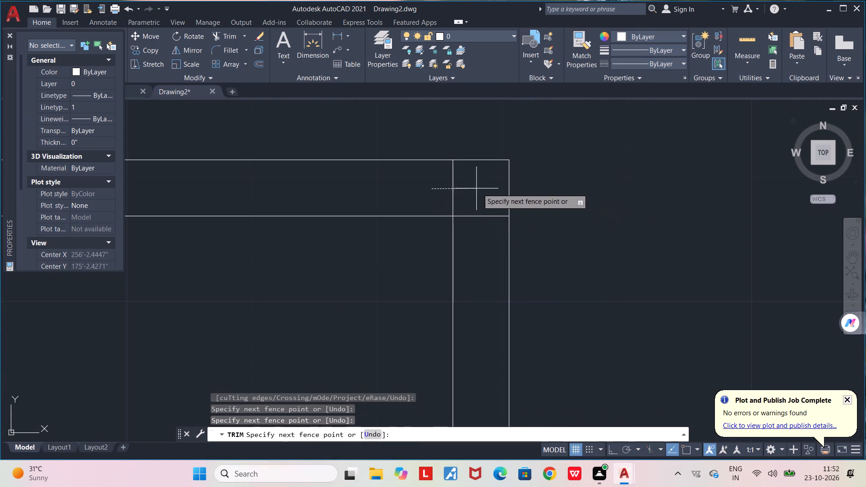
left_click(484, 234)
scroll(484, 234, "down", 3)
middle_click_drag(434, 288, 477, 216)
scroll(477, 216, "down", 3)
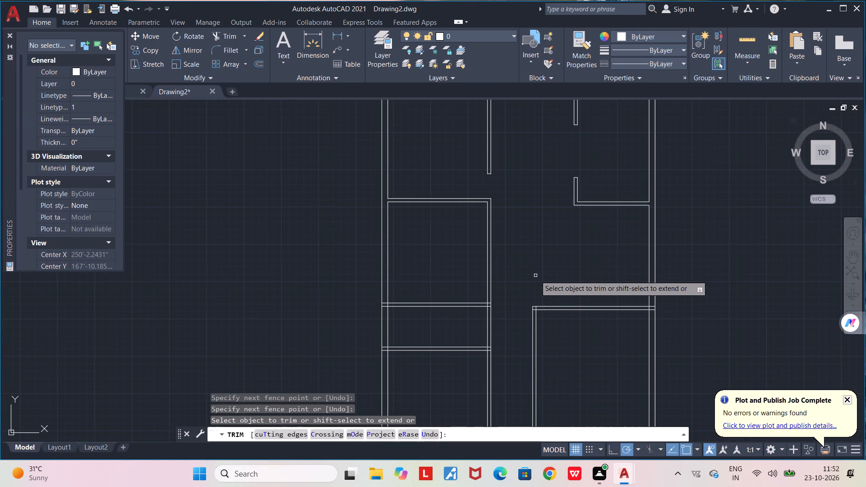
Draw two short horizontal lines across the right partition of the room below the upper left room, marking a door opening.
key("space")
key("l")
key("Return")
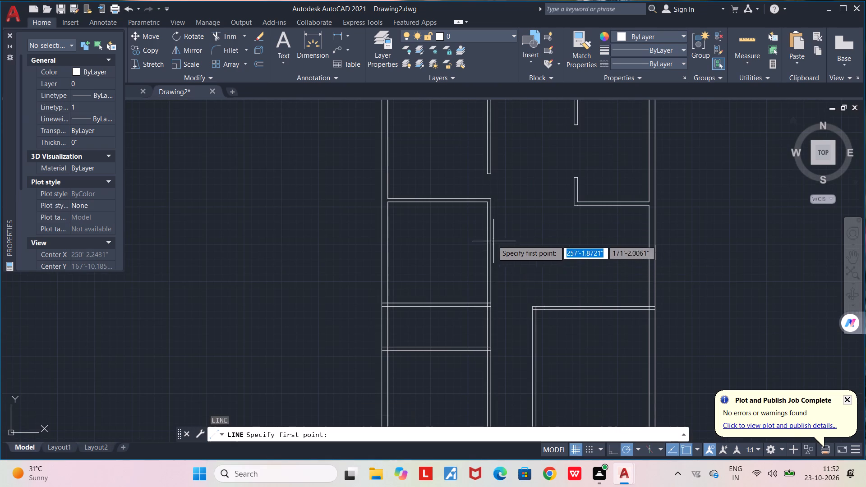
scroll(488, 232, "up", 2)
left_click(490, 216)
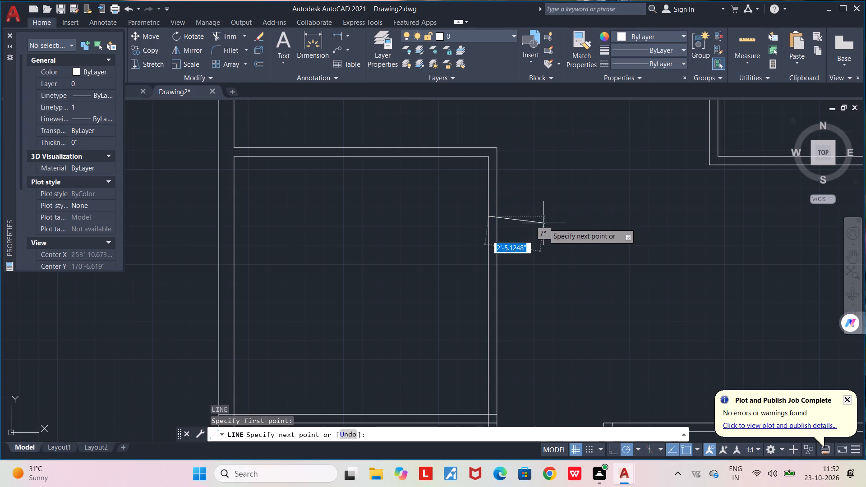
left_click(543, 217)
key("space")
key("l")
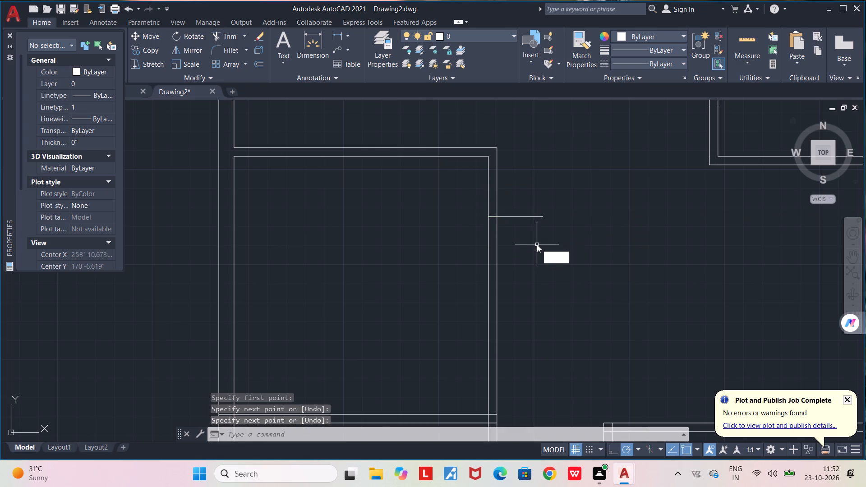
key("Return")
left_click(488, 287)
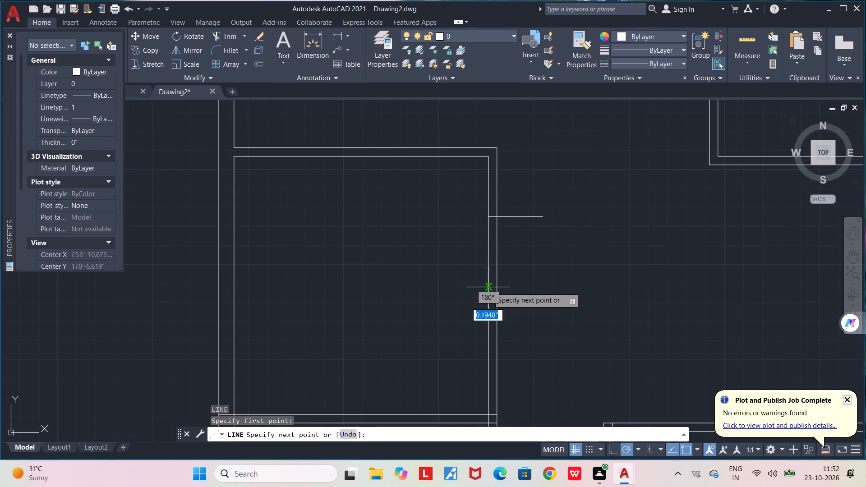
left_click(530, 287)
key("space")
Trim the partition lines between the two door marks and the mark ends projecting beyond the wall.
type("TR")
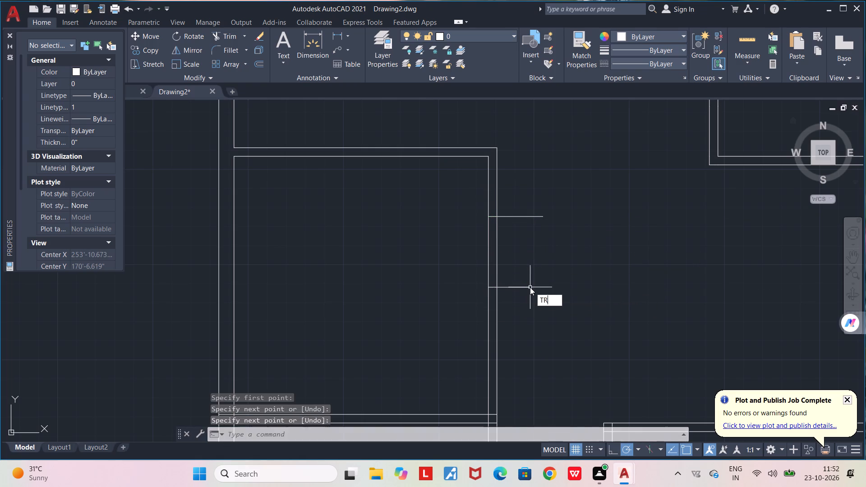
key("Return")
left_click_drag(528, 175, 484, 266)
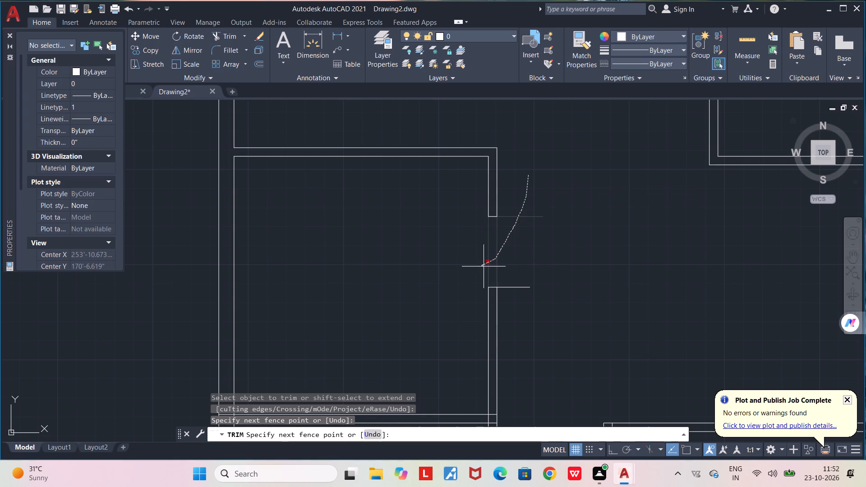
left_click_drag(484, 266, 517, 312)
Trim the overlapping lines where the bottom partition of the room with the new door meets the left outer wall.
scroll(519, 294, "down", 2)
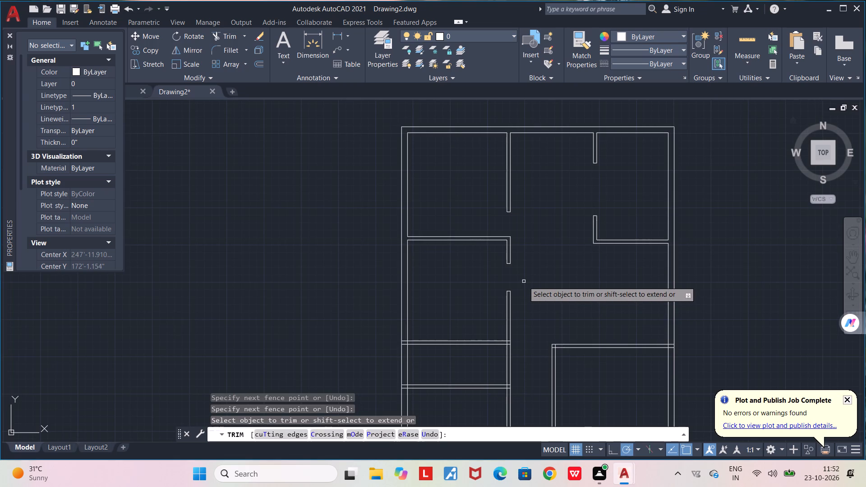
middle_click_drag(523, 280, 522, 227)
scroll(522, 227, "down", 2)
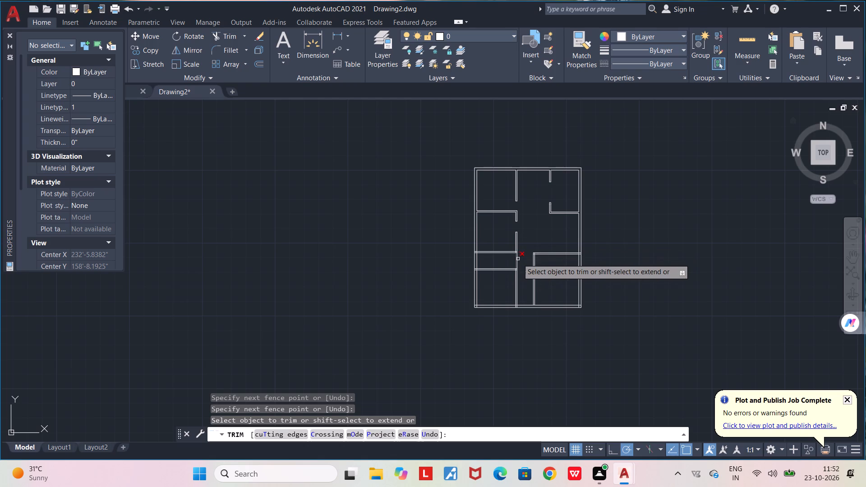
scroll(518, 259, "up", 2)
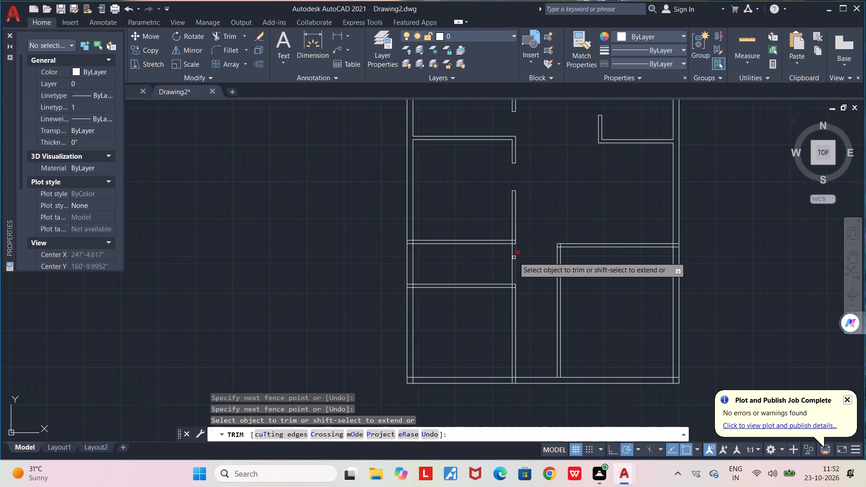
scroll(438, 268, "up", 2)
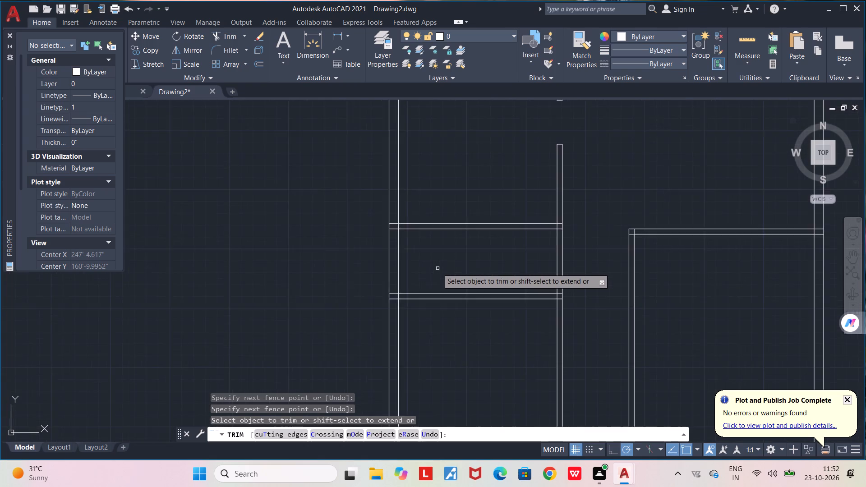
scroll(438, 268, "up", 1)
middle_click_drag(402, 234, 443, 338)
scroll(379, 256, "up", 1)
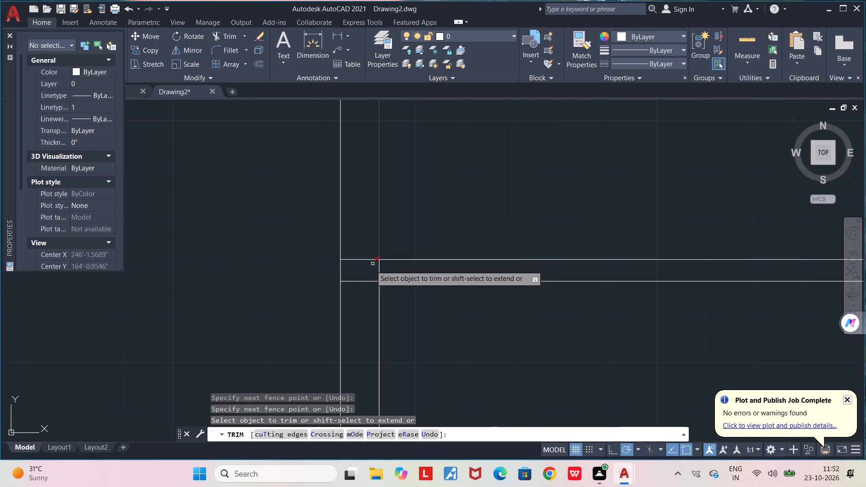
left_click_drag(354, 240, 359, 262)
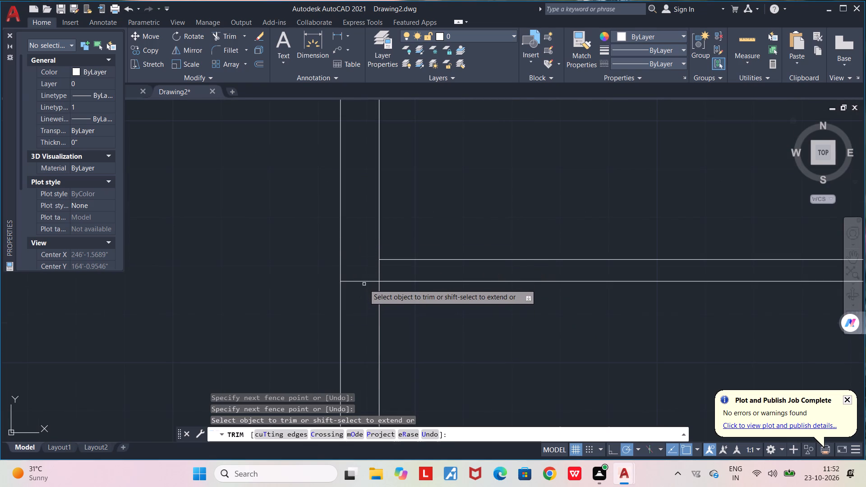
left_click(361, 281)
left_click(379, 269)
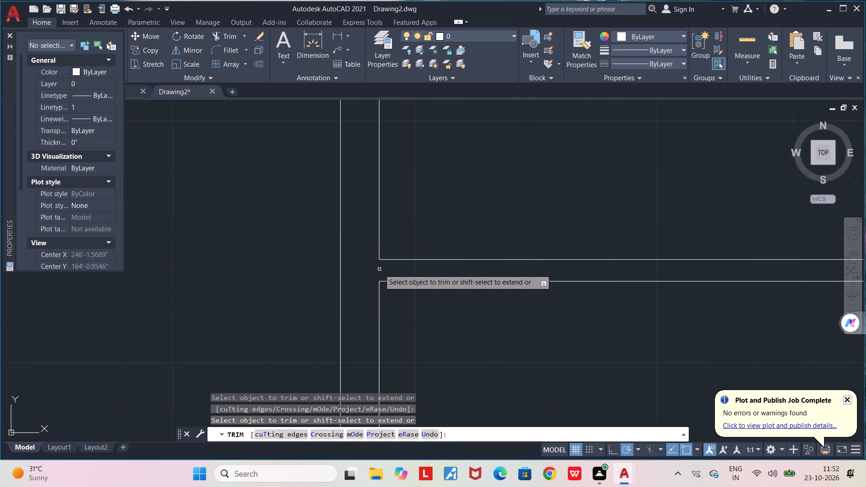
Trim the overlapping lines where that same bottom partition meets the vertical partition on its right end.
middle_click_drag(423, 345, 389, 261)
scroll(389, 261, "down", 4)
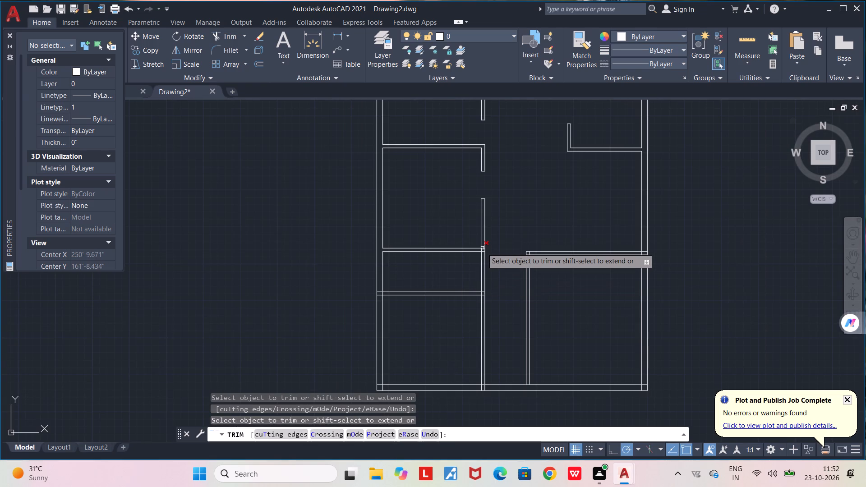
scroll(482, 248, "up", 4)
scroll(484, 257, "down", 1)
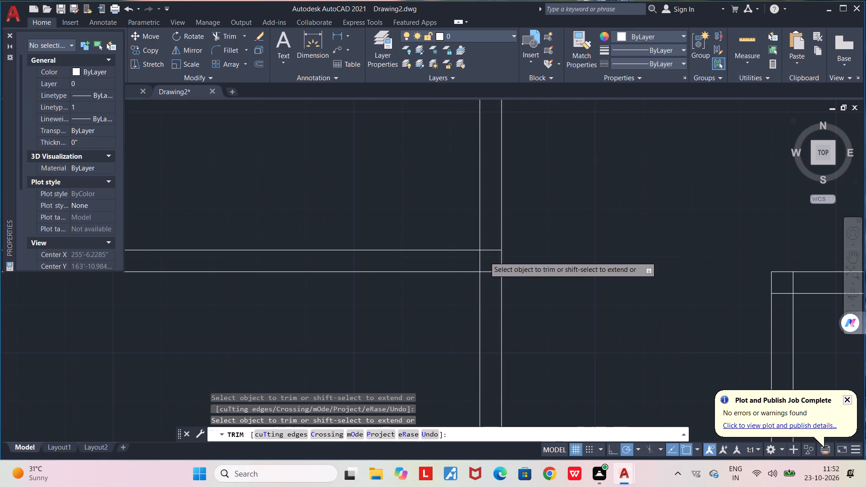
scroll(487, 258, "up", 2)
left_click_drag(488, 227, 479, 275)
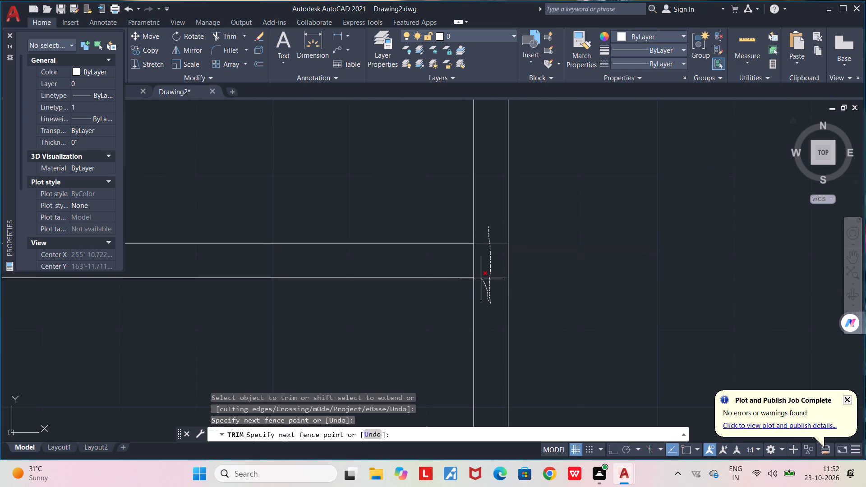
left_click_drag(479, 275, 466, 266)
scroll(466, 266, "down", 3)
Draw a vertical line through the narrow room below, right of its middle, from its bottom partition up past its top partition.
middle_click_drag(431, 332, 529, 272)
scroll(529, 272, "down", 2)
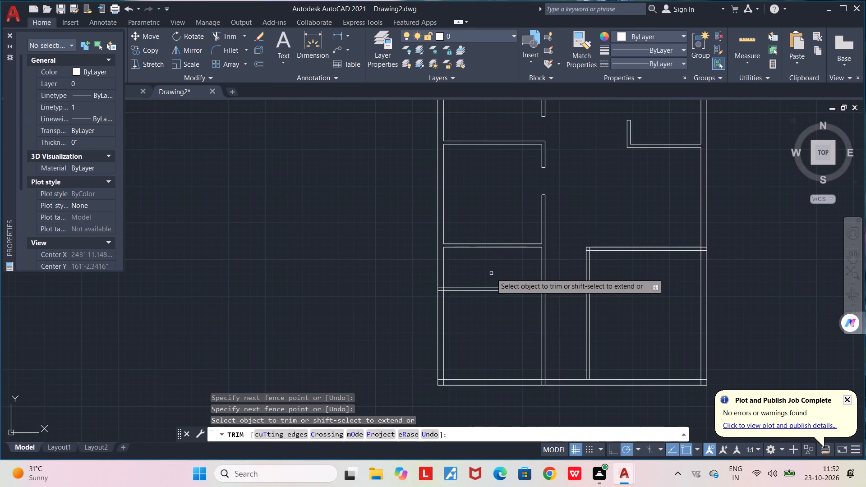
key("space")
scroll(491, 273, "up", 2)
key("l")
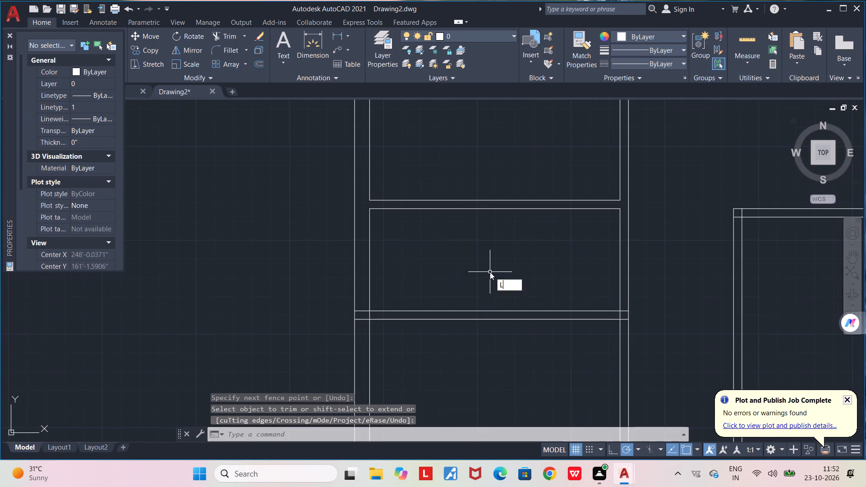
key("Return")
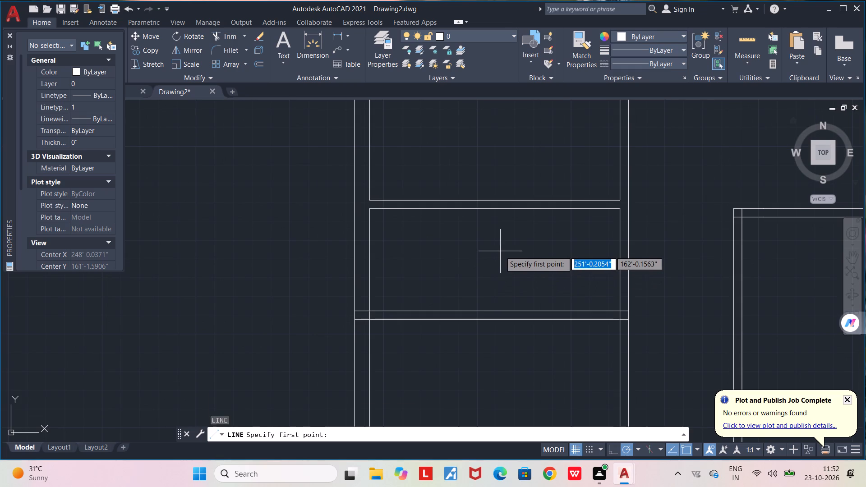
scroll(500, 251, "down", 1)
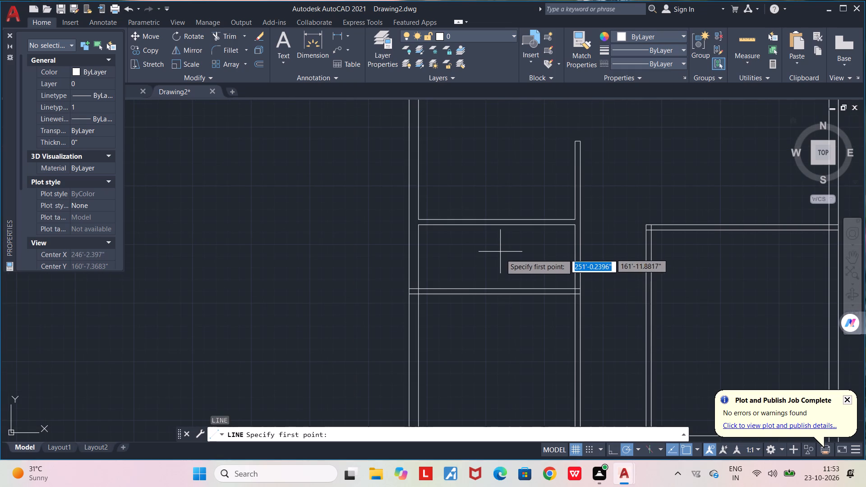
left_click(517, 294)
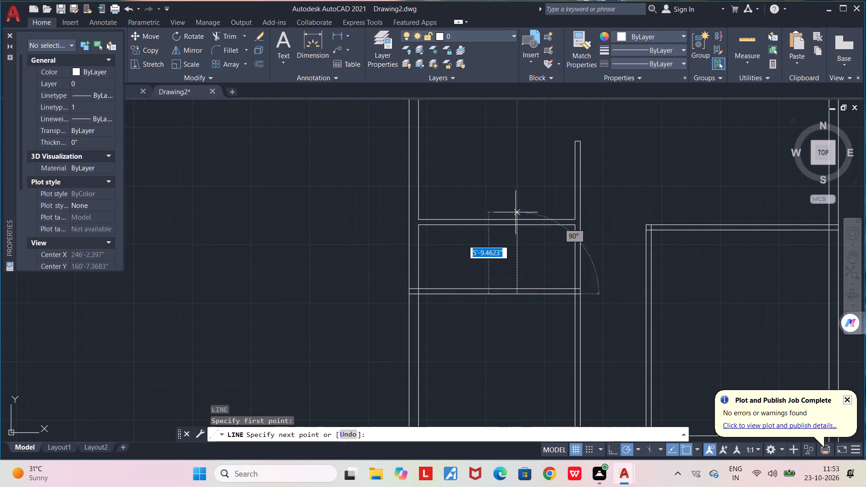
left_click(516, 204)
key("space")
Trim both ends of the new vertical line back to the inner faces of the narrow room's top and bottom partitions.
type("TR")
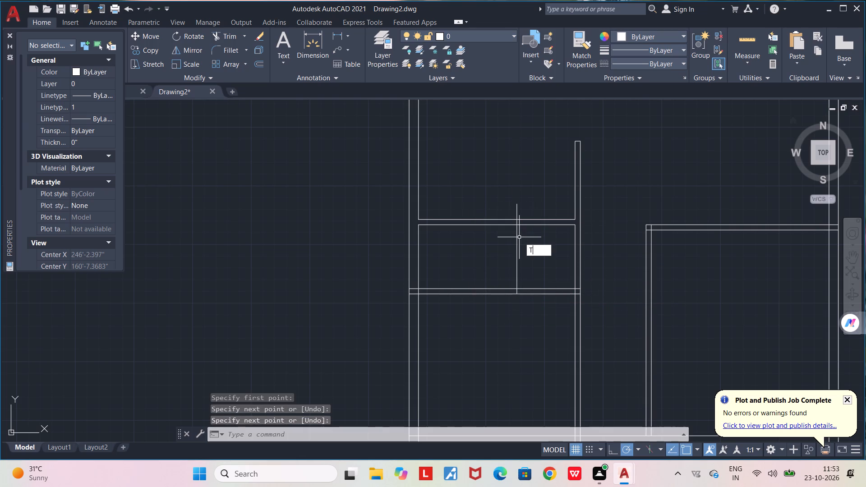
key("Return")
left_click(517, 208)
scroll(516, 219, "up", 1)
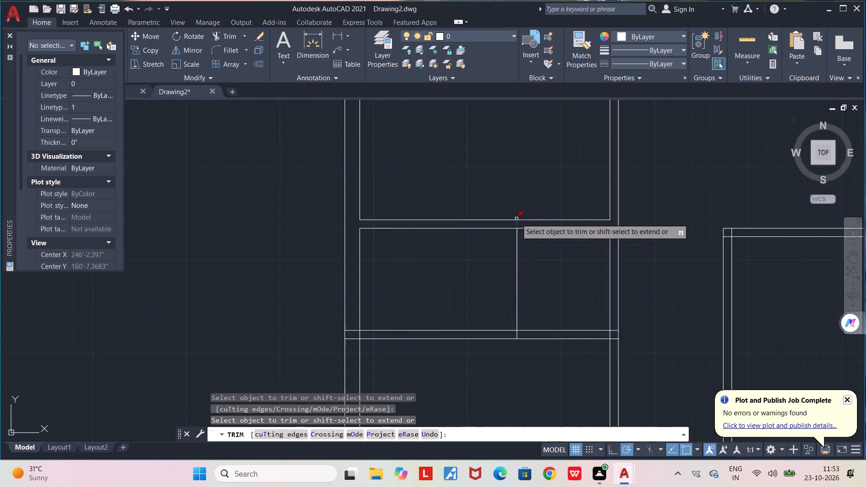
scroll(516, 219, "up", 2)
left_click(518, 228)
middle_click_drag(559, 328, 535, 220)
scroll(535, 220, "down", 2)
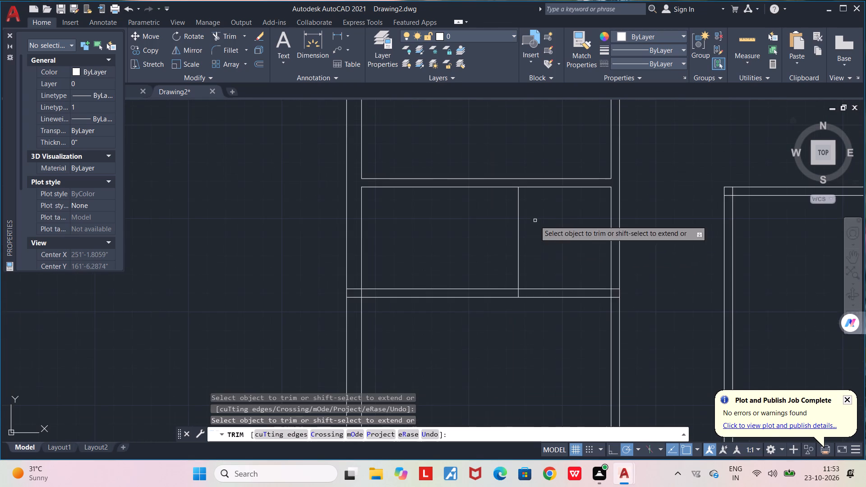
scroll(521, 294, "up", 3)
left_click(516, 293)
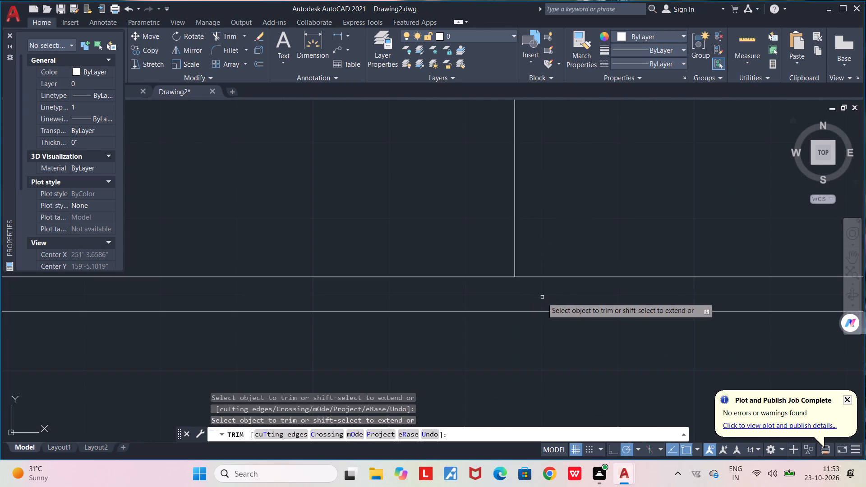
key("space")
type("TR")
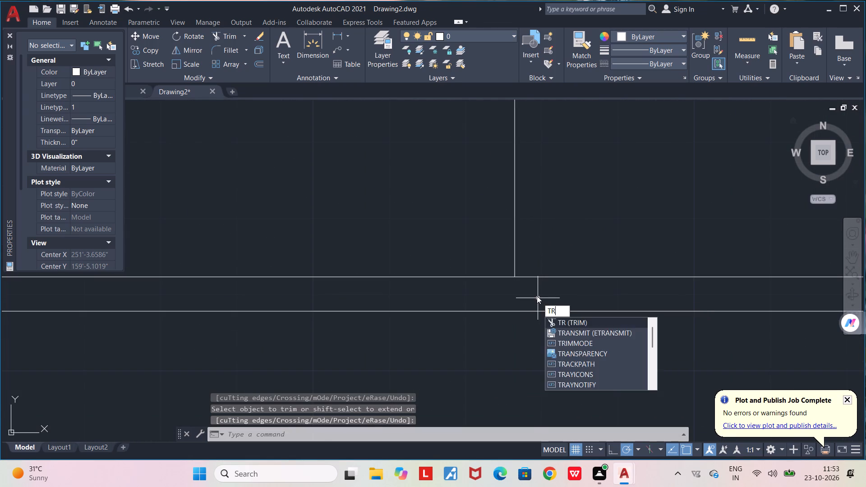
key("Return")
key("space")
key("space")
Offset the narrow room's vertical dividing line 4.5" to the left to form a partition wall.
type("O")
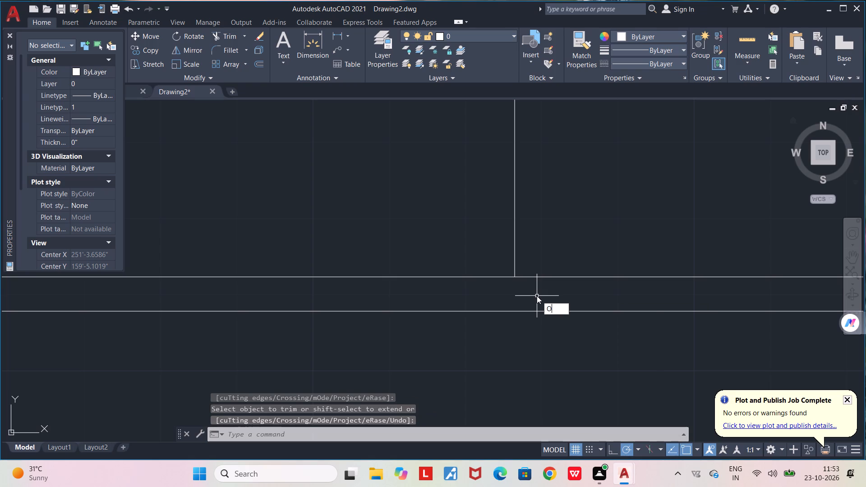
type("FF")
key("Return")
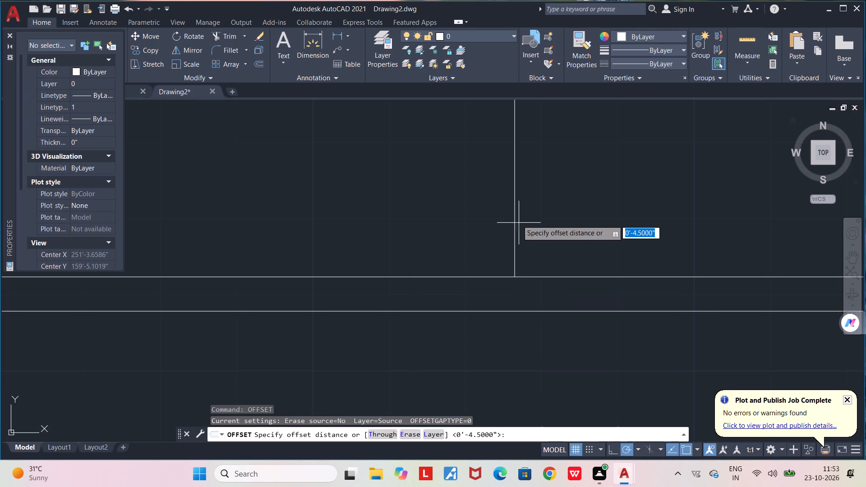
left_click(516, 216)
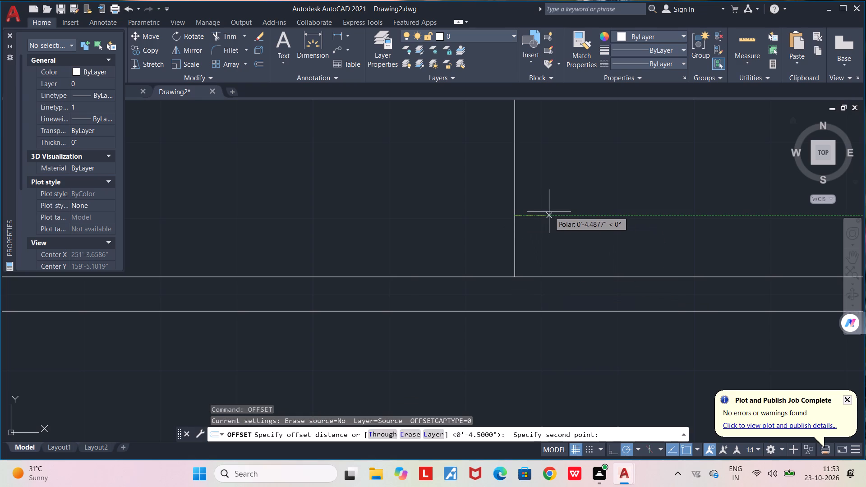
type("4.5\"")
key("Return")
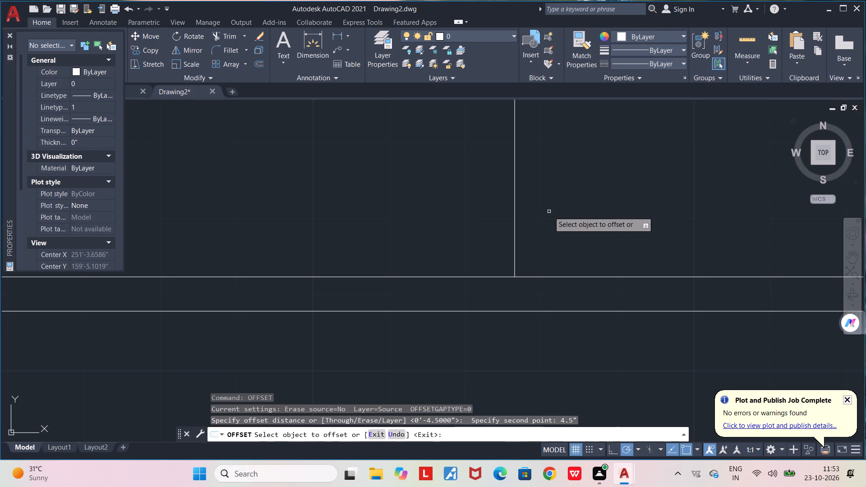
left_click(514, 203)
left_click(500, 202)
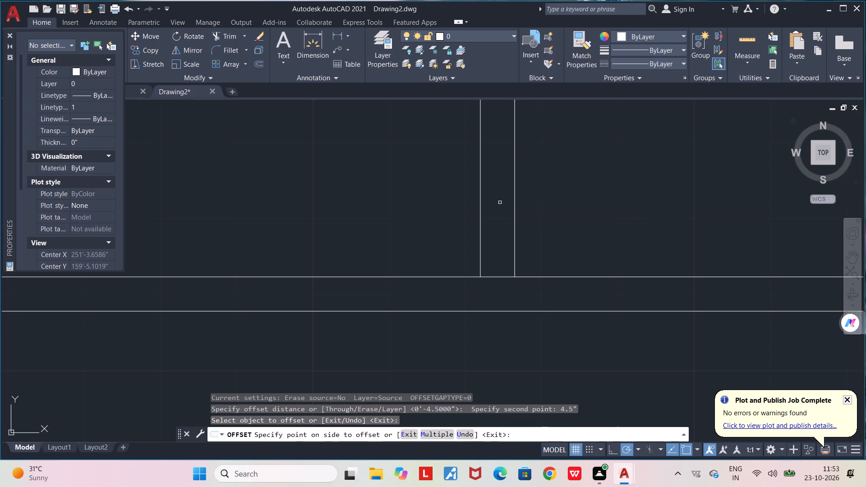
middle_click_drag(502, 203, 510, 294)
scroll(510, 294, "down", 4)
middle_click_drag(484, 261, 500, 274)
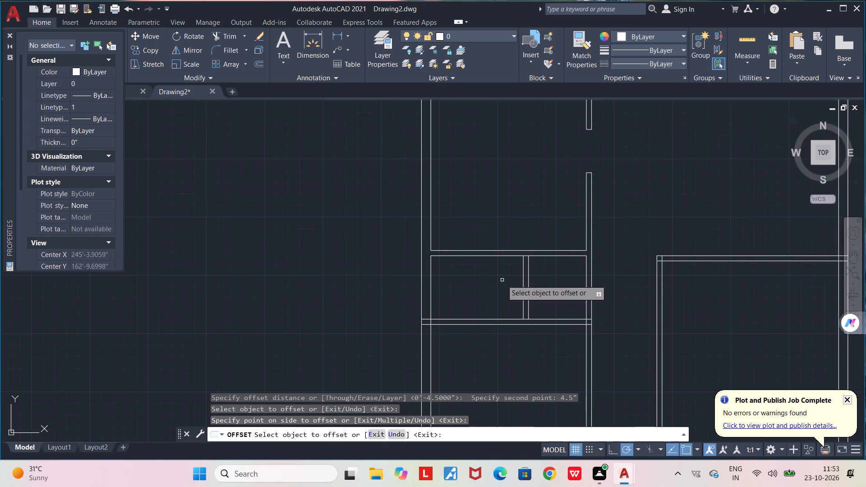
scroll(502, 280, "up", 1)
key("space")
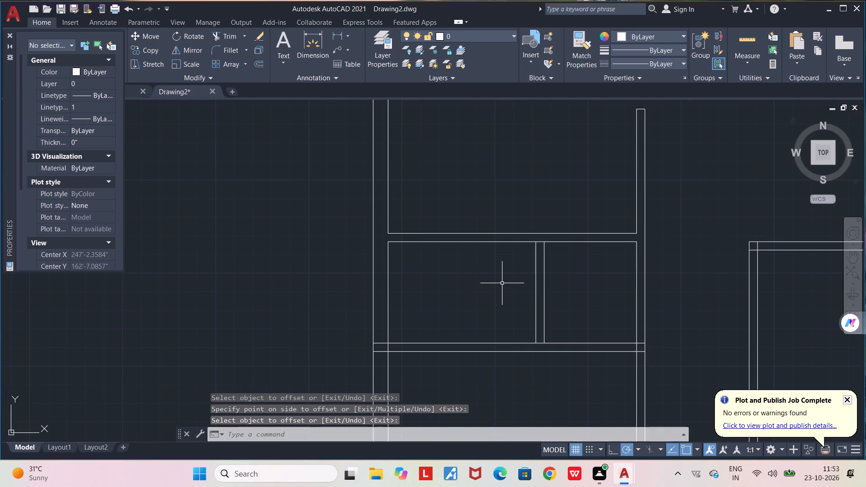
key("Escape")
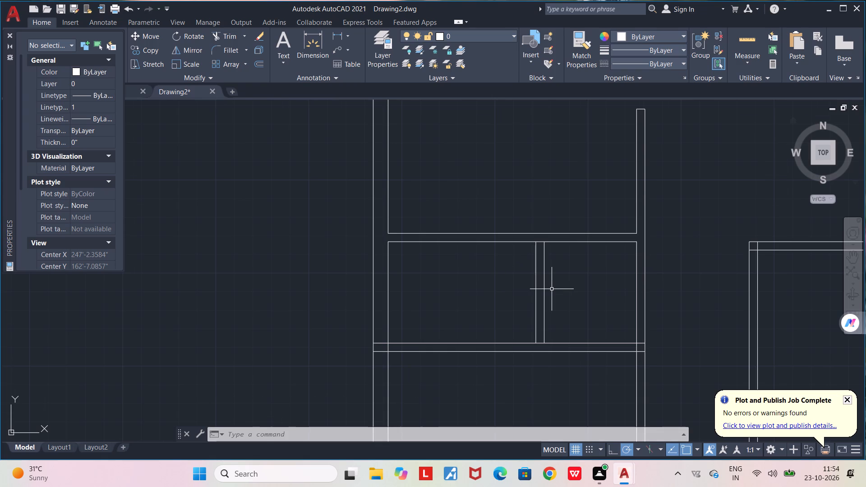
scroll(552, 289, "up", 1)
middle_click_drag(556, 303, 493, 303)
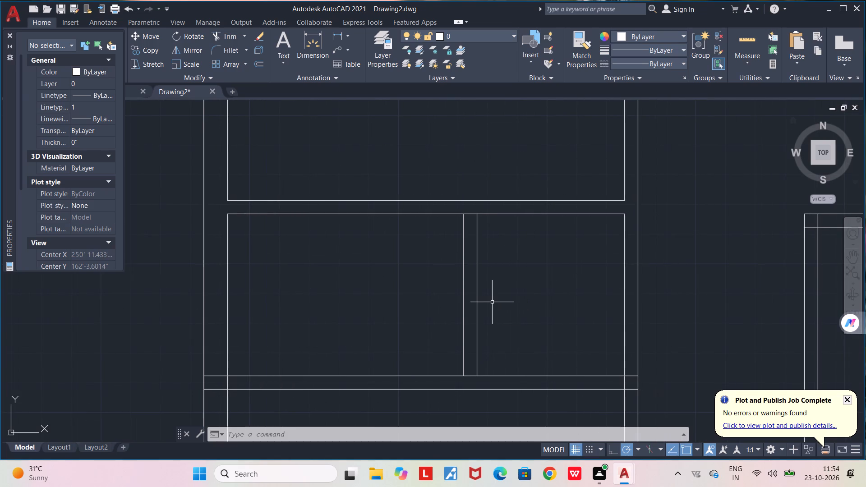
Draw two horizontal door jamb lines across the narrow room's vertical dividing partition, one near its top and one near its bottom.
key("l")
key("Return")
left_click(463, 255)
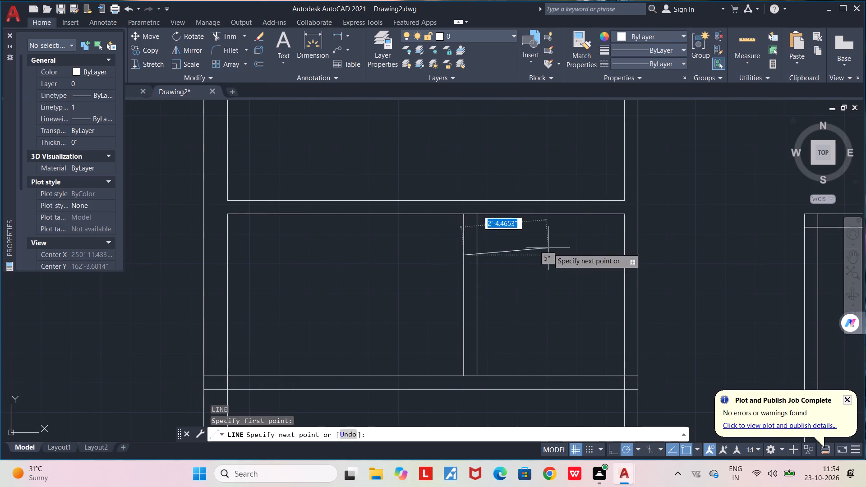
left_click(534, 259)
key("space")
key("l")
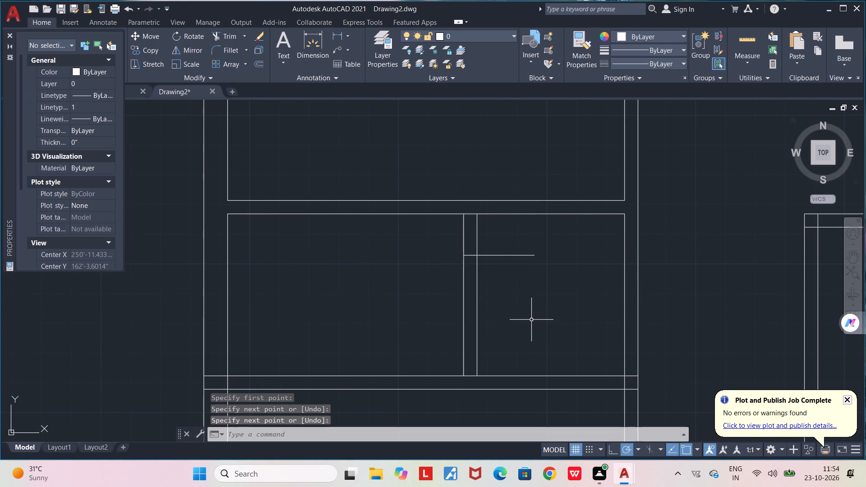
key("Return")
left_click(464, 336)
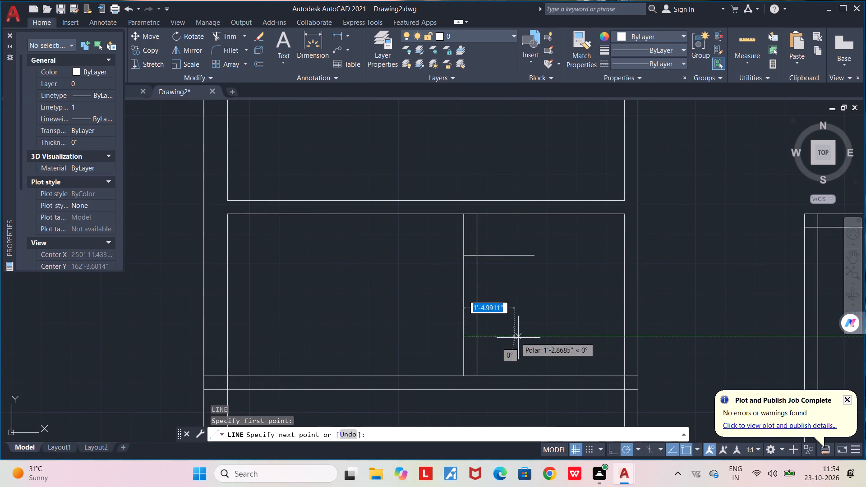
left_click(521, 337)
key("space")
Trim the dividing partition between the two jamb lines and cut off their overhangs to form a door opening.
key("t")
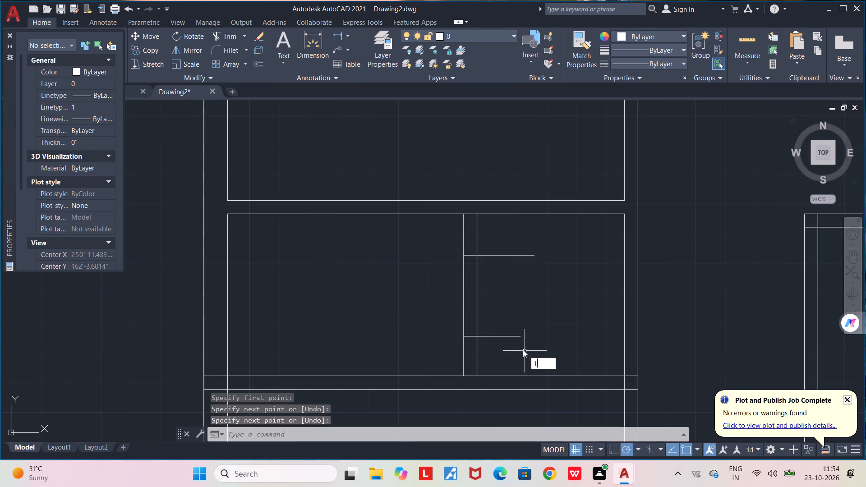
key("r")
key("Return")
left_click_drag(523, 232, 463, 308)
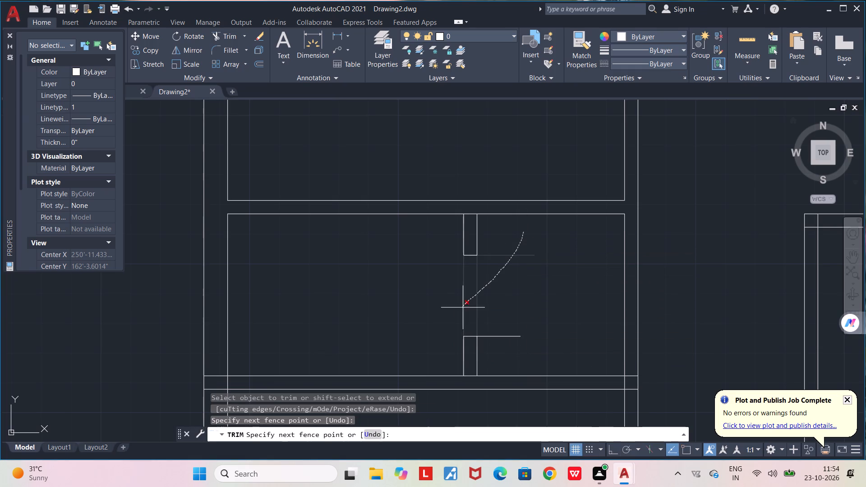
left_click_drag(463, 308, 502, 345)
Trim away the vertical partition lines that close the narrow room's right end.
scroll(514, 294, "down", 2)
middle_click_drag(519, 298, 468, 269)
left_click_drag(492, 269, 525, 263)
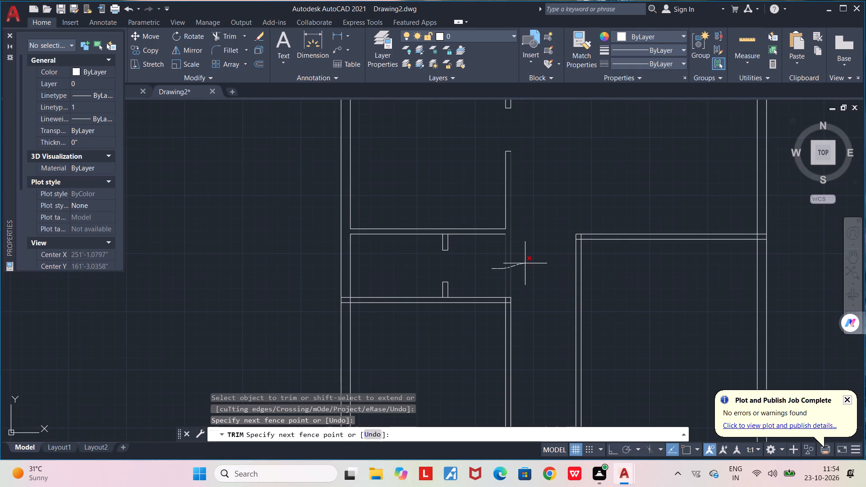
left_click_drag(525, 263, 527, 273)
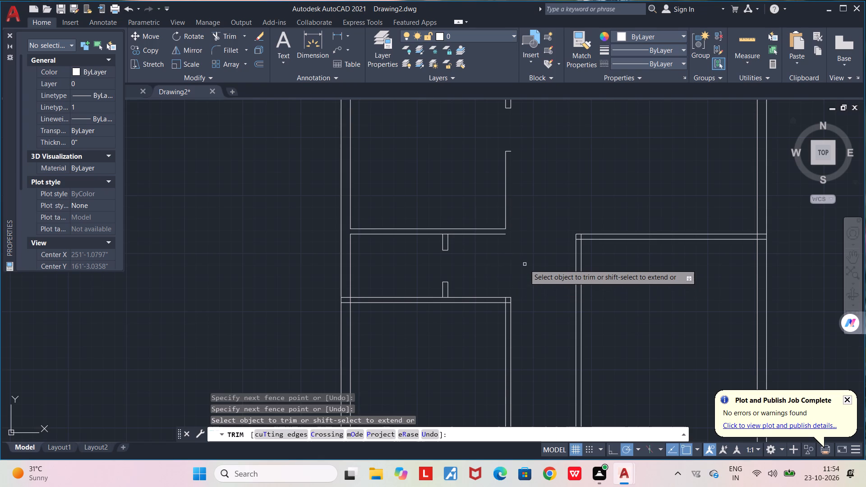
key("space")
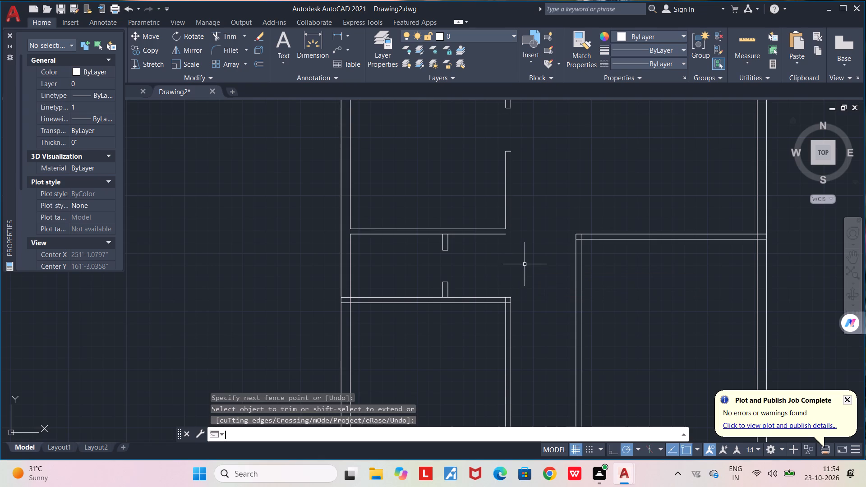
key("Escape")
Redraw the outer face of the upper room's right partition about 5'-11" down from the lower door jamb and close its bottom corner.
middle_click_drag(521, 225, 491, 330)
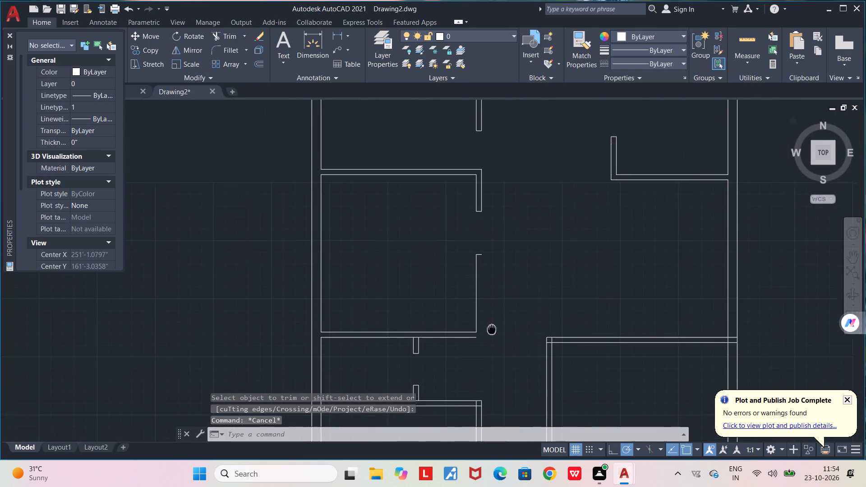
middle_click_drag(491, 330, 490, 331)
key("l")
key("Return")
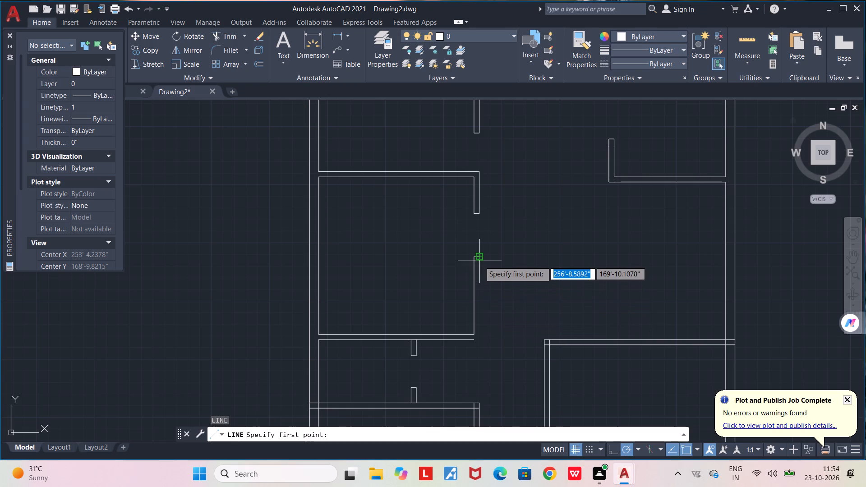
left_click(479, 259)
scroll(483, 342, "up", 2)
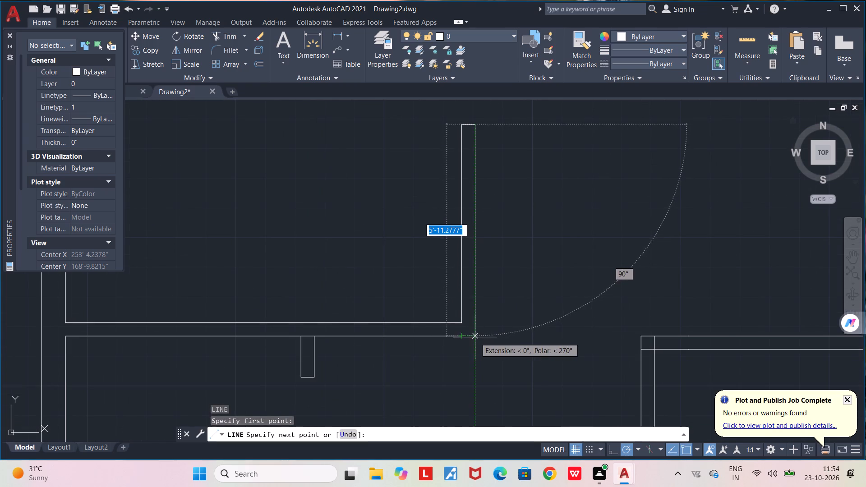
left_click(475, 337)
left_click(460, 337)
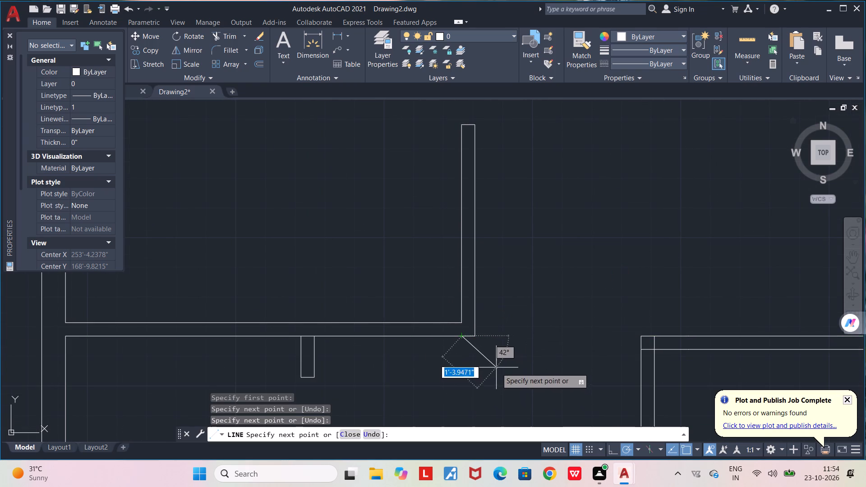
key("space")
Trim away the bottom-left room's right vertical partition, including its remaining pieces inside the bottom outer wall.
middle_click_drag(490, 355, 489, 235)
scroll(489, 235, "down", 3)
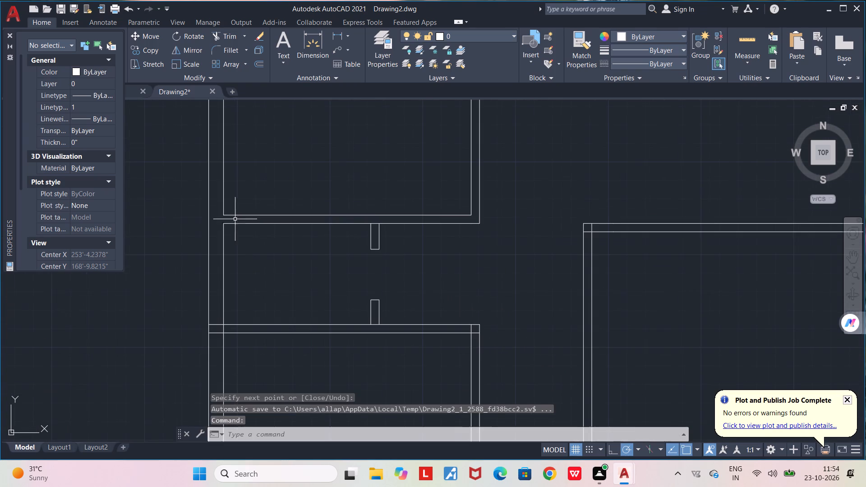
middle_click_drag(512, 298, 487, 343)
scroll(487, 343, "down", 1)
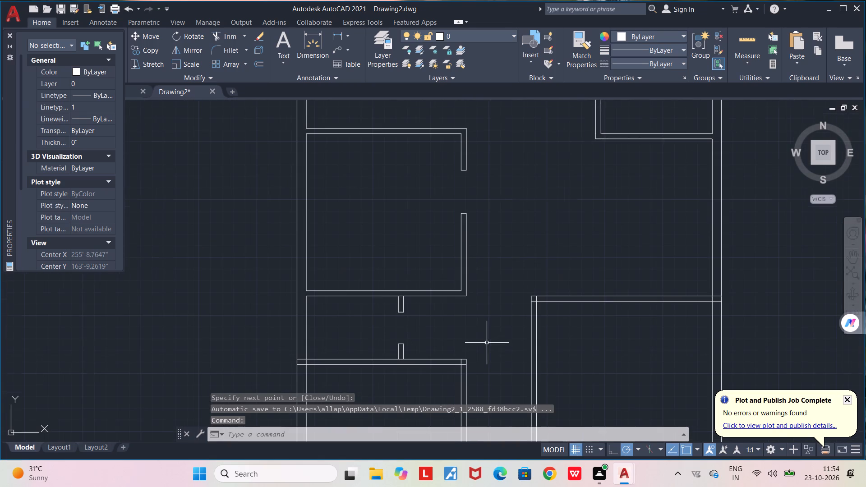
middle_click_drag(466, 386, 470, 269)
scroll(470, 269, "down", 1)
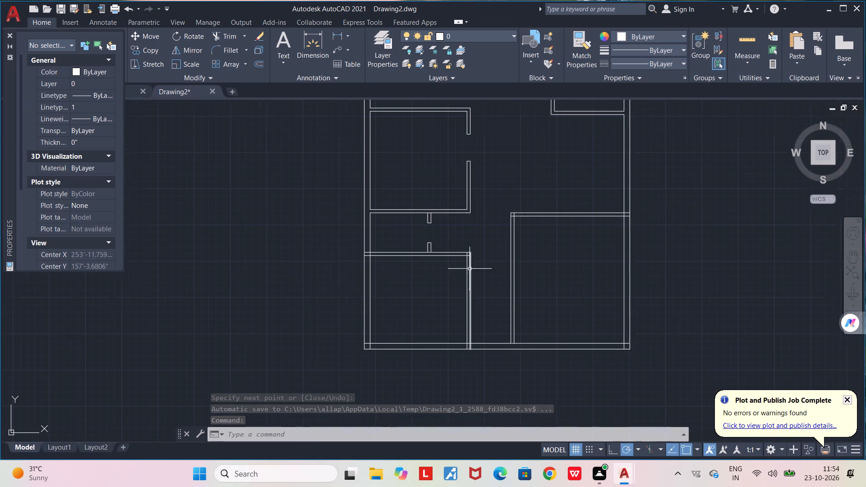
type("TR")
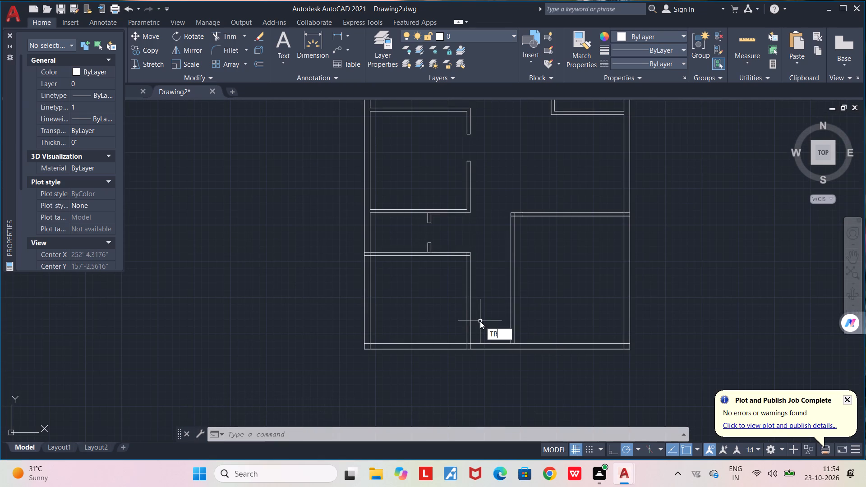
key("Return")
left_click_drag(479, 314, 460, 314)
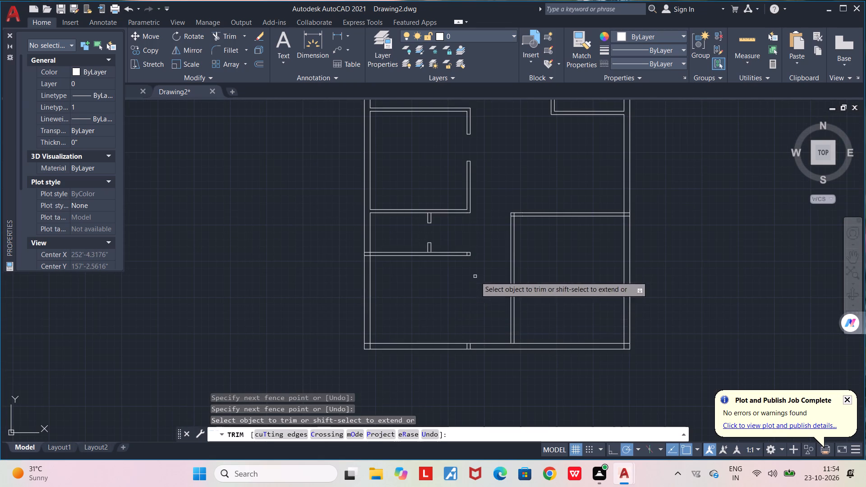
scroll(473, 351, "up", 5)
left_click_drag(470, 312, 406, 318)
scroll(406, 318, "down", 3)
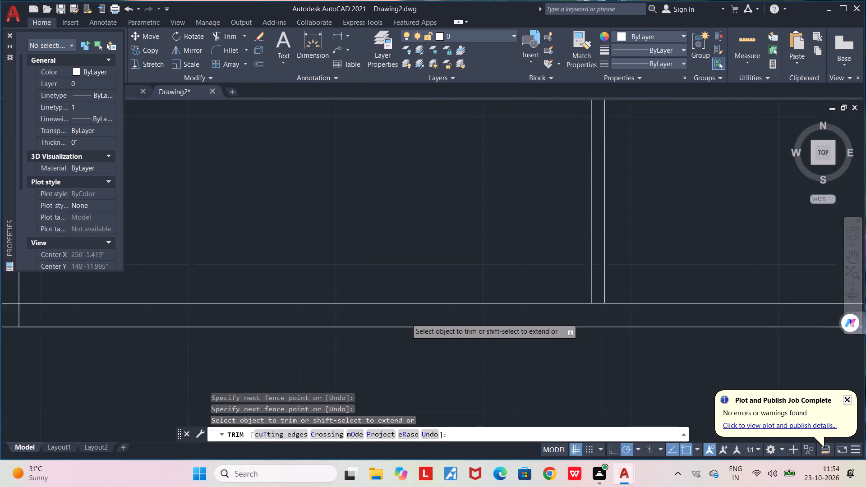
scroll(406, 318, "down", 1)
Trim the face lines where the dividing partition's two stubs meet the narrow room's top and bottom partitions.
middle_click_drag(403, 212, 413, 313)
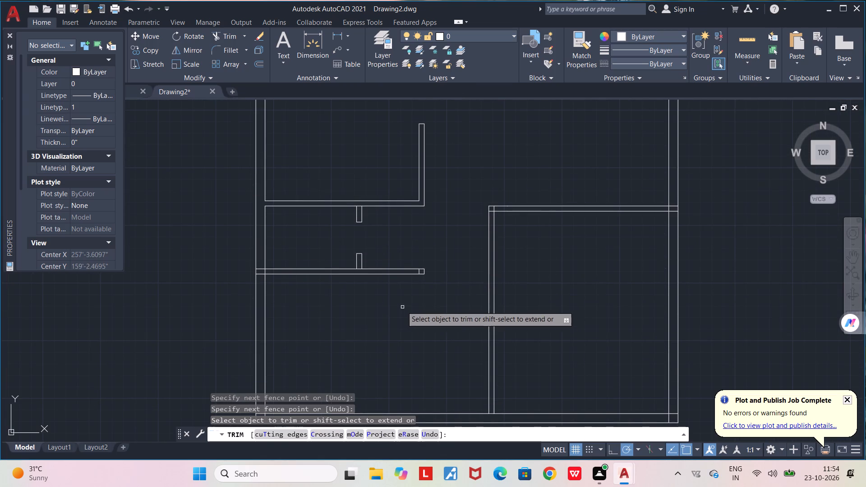
scroll(360, 223, "up", 3)
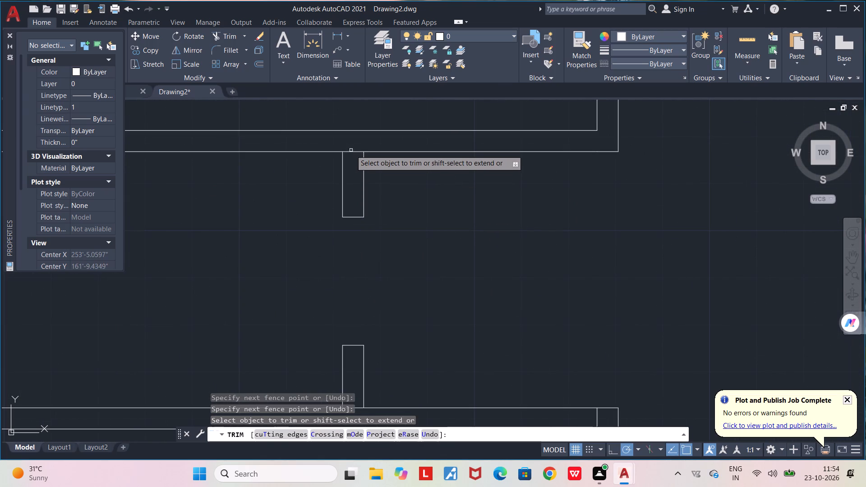
left_click(351, 152)
scroll(352, 159, "down", 3)
scroll(347, 215, "up", 4)
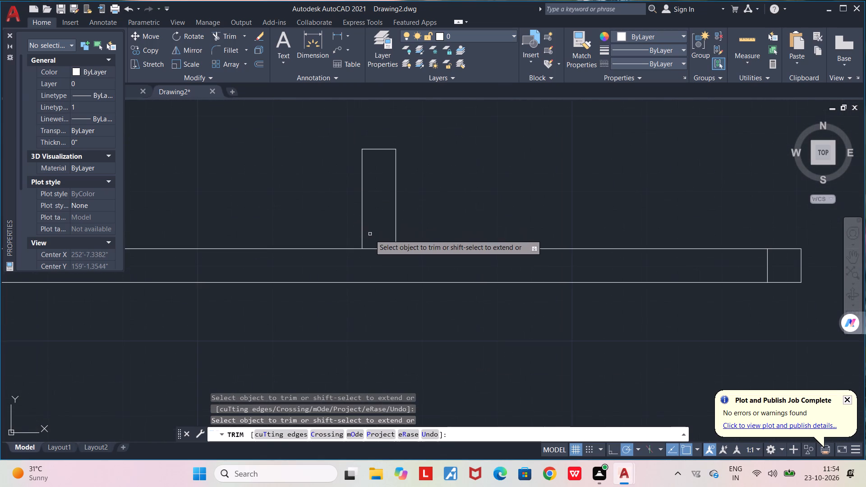
left_click(373, 249)
Trim the overlapping lines where the narrow room's bottom partition meets the left outer wall.
scroll(372, 248, "up", 1)
scroll(372, 248, "down", 5)
middle_click_drag(359, 290, 398, 301)
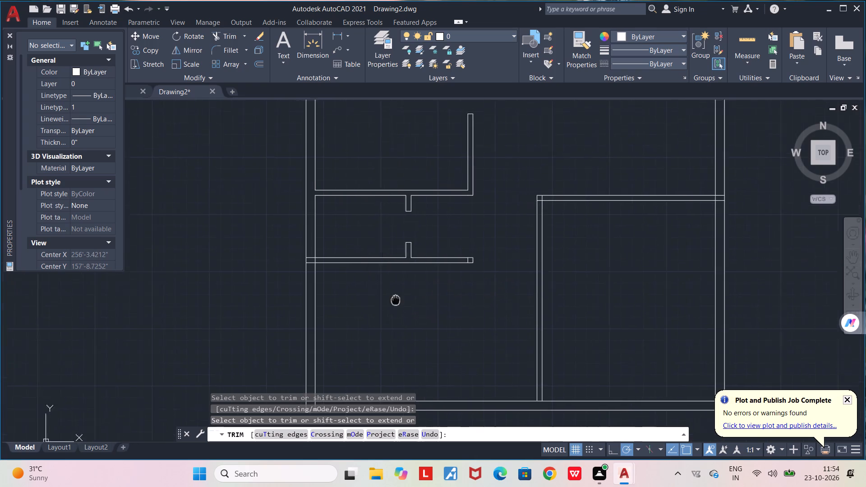
middle_click_drag(398, 301, 434, 309)
scroll(348, 279, "up", 3)
left_click_drag(357, 277, 358, 227)
scroll(363, 248, "up", 3)
left_click_drag(381, 243, 441, 248)
scroll(438, 246, "down", 4)
Trim the leftover short vertical line inside the right end of the narrow room's bottom partition.
middle_click_drag(463, 172, 455, 225)
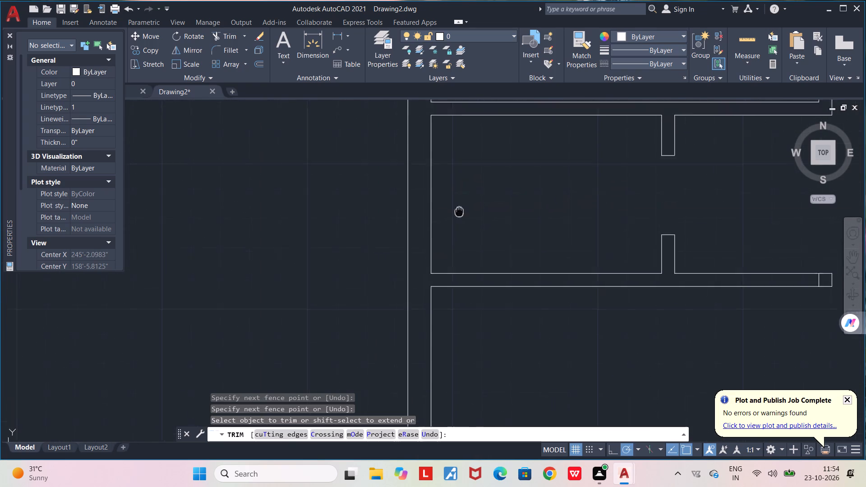
middle_click_drag(455, 225, 424, 334)
scroll(423, 334, "down", 2)
middle_click_drag(419, 331, 366, 243)
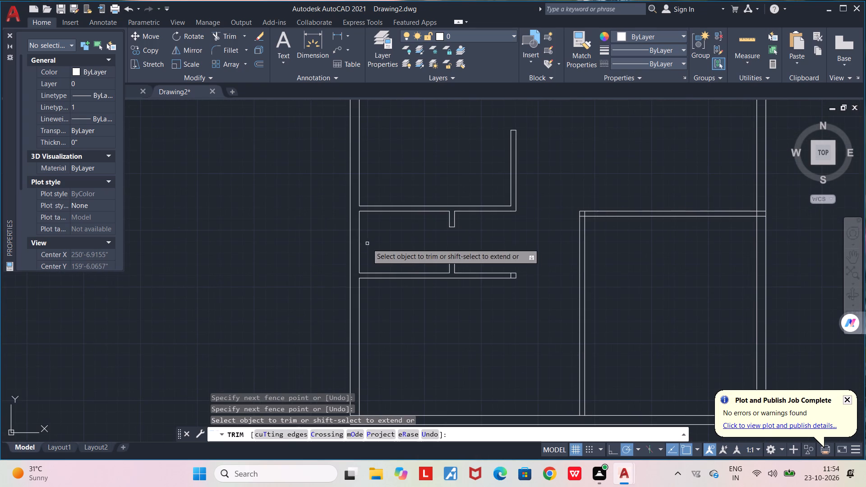
middle_click_drag(397, 254, 364, 248)
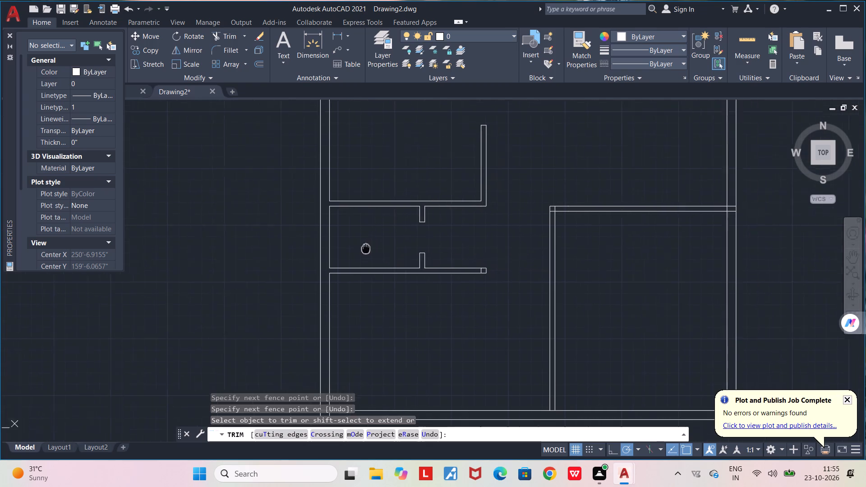
middle_click_drag(364, 248, 358, 247)
scroll(358, 247, "down", 1)
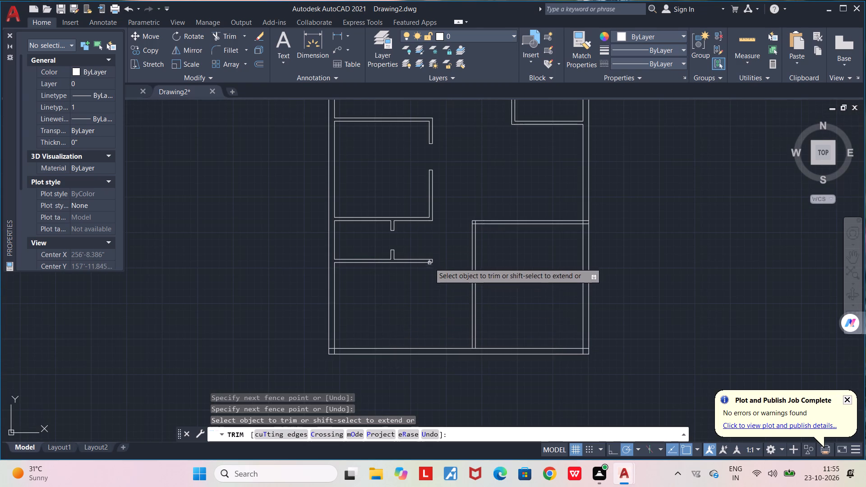
scroll(432, 260, "up", 3)
left_click(421, 261)
scroll(401, 328, "down", 2)
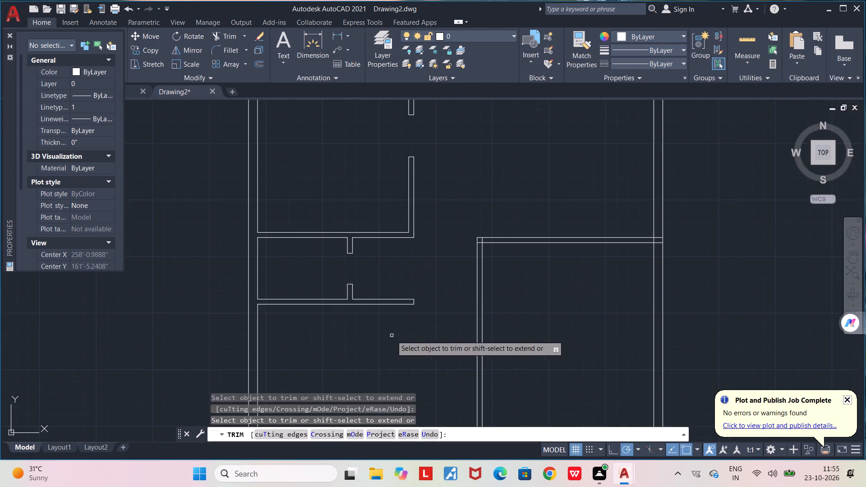
Trim the crossing inner wall lines at the bottom-left corner of the outer walls.
middle_click_drag(392, 335, 548, 194)
scroll(426, 259, "up", 1)
middle_click_drag(419, 277, 416, 222)
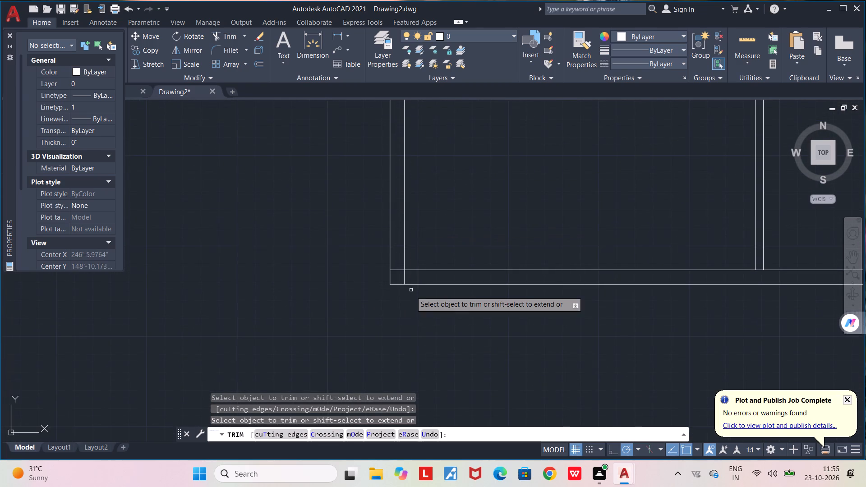
scroll(408, 301, "up", 3)
left_click(364, 156)
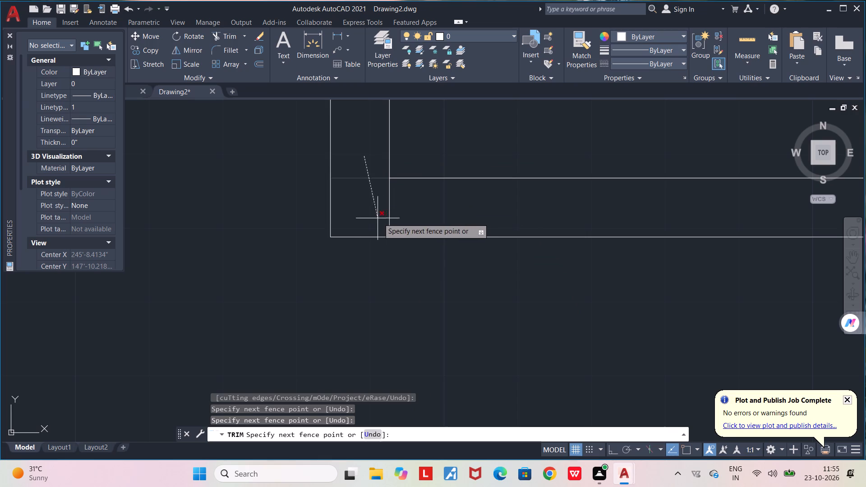
left_click_drag(387, 218, 402, 216)
left_click(415, 214)
left_click(384, 209)
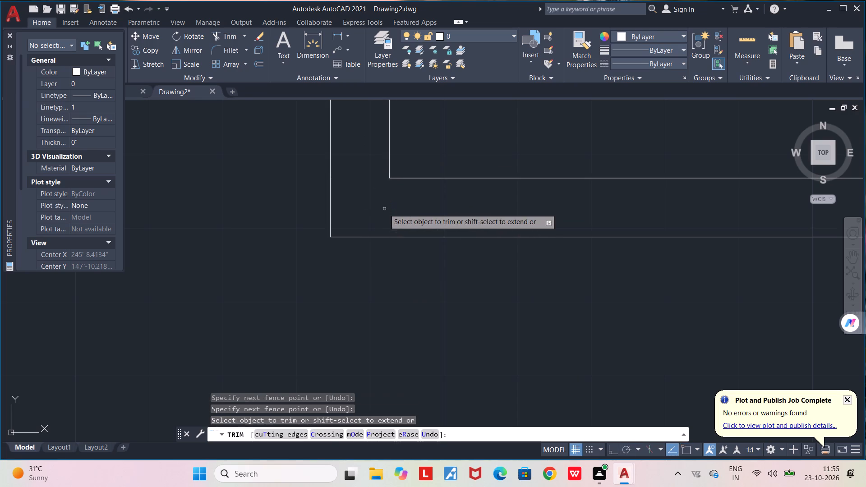
Trim the inner line of the bottom outer wall where the bottom-right room's left partition meets it.
scroll(387, 211, "down", 3)
middle_click_drag(430, 271, 306, 299)
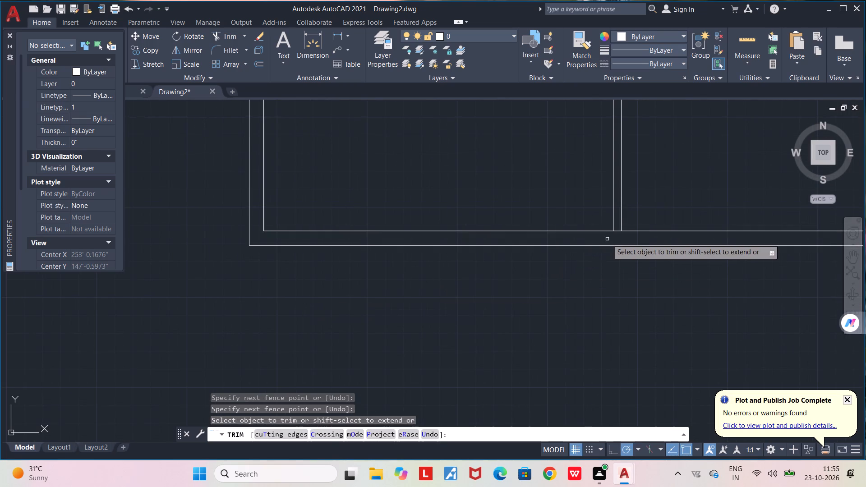
scroll(623, 228, "up", 3)
left_click(600, 238)
scroll(600, 238, "down", 2)
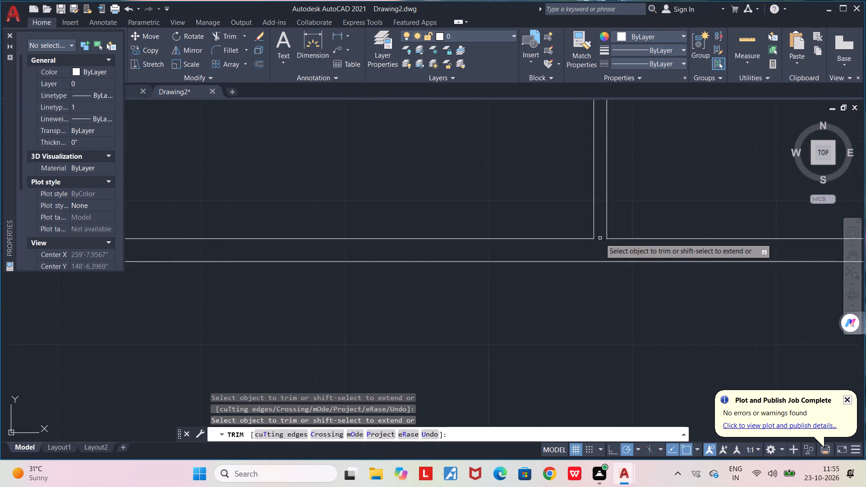
scroll(600, 238, "down", 2)
middle_click_drag(599, 291, 462, 337)
scroll(460, 338, "down", 3)
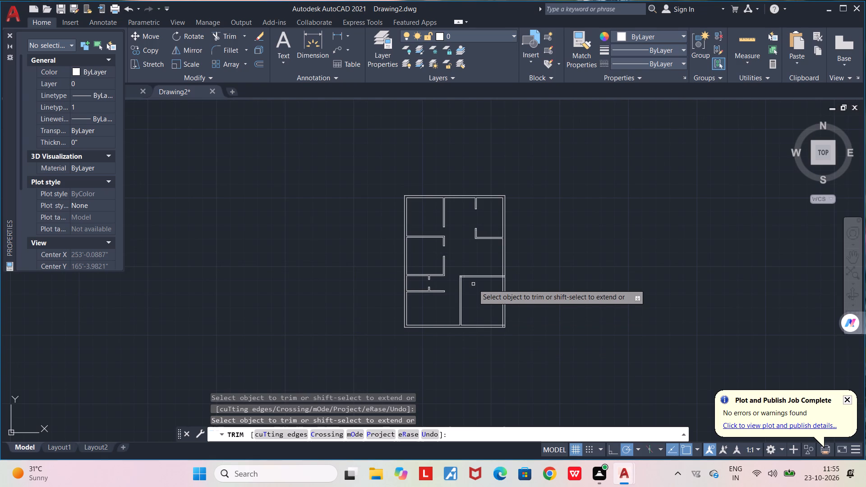
scroll(473, 284, "up", 2)
middle_click_drag(470, 284, 442, 288)
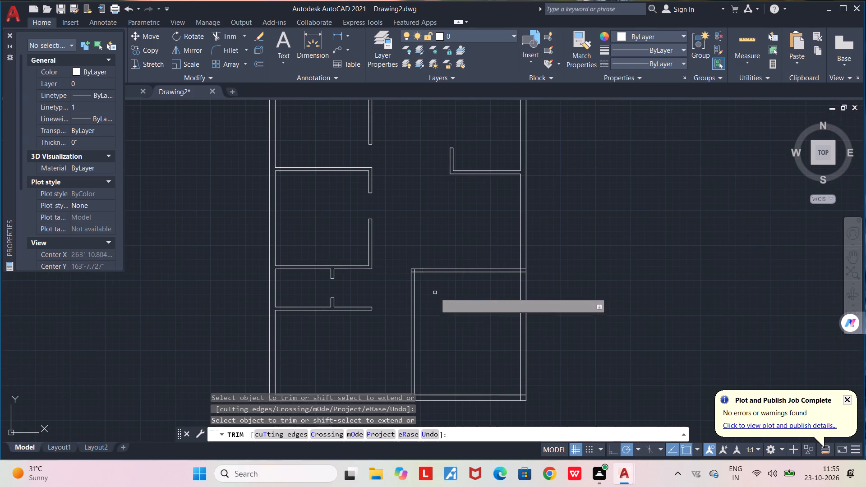
key("space")
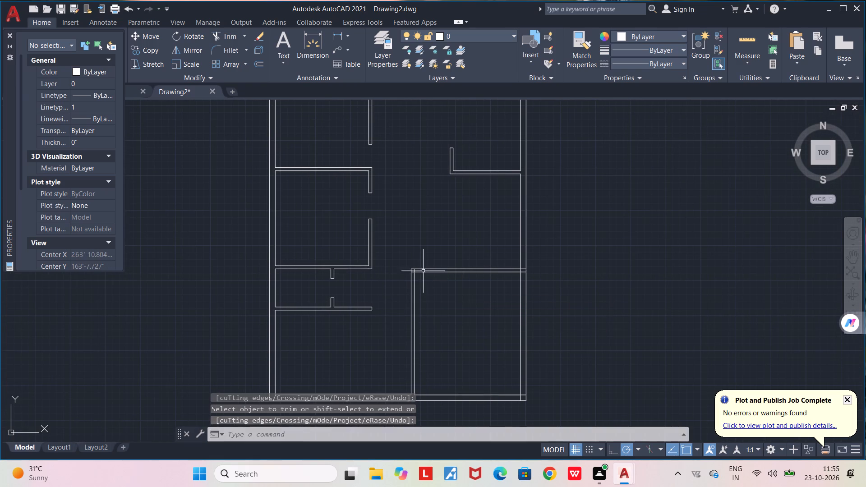
Draw two vertical lines across the bottom-right room's top partition near its left corner, marking the sides of a door opening.
scroll(417, 268, "up", 3)
key("l")
key("Return")
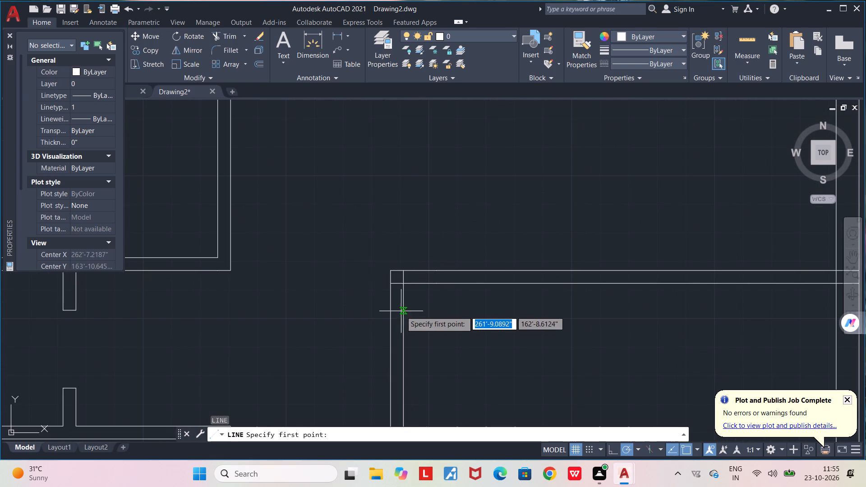
scroll(422, 294, "up", 2)
left_click(401, 268)
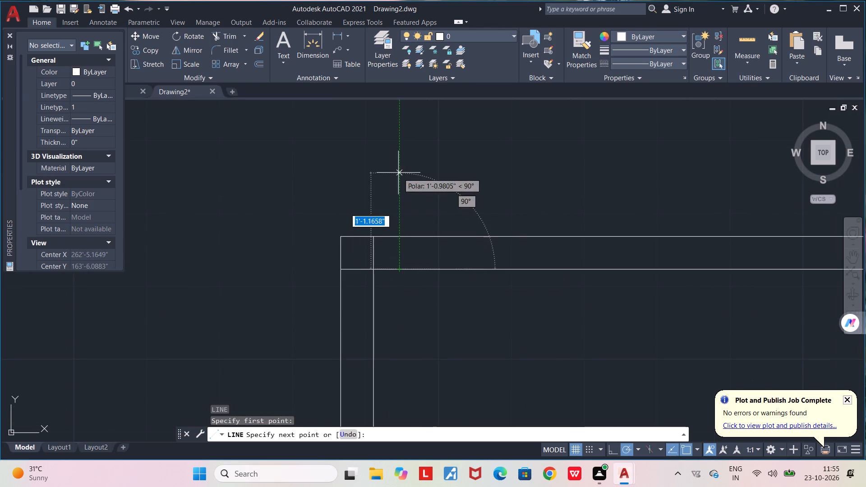
left_click(398, 173)
key("space")
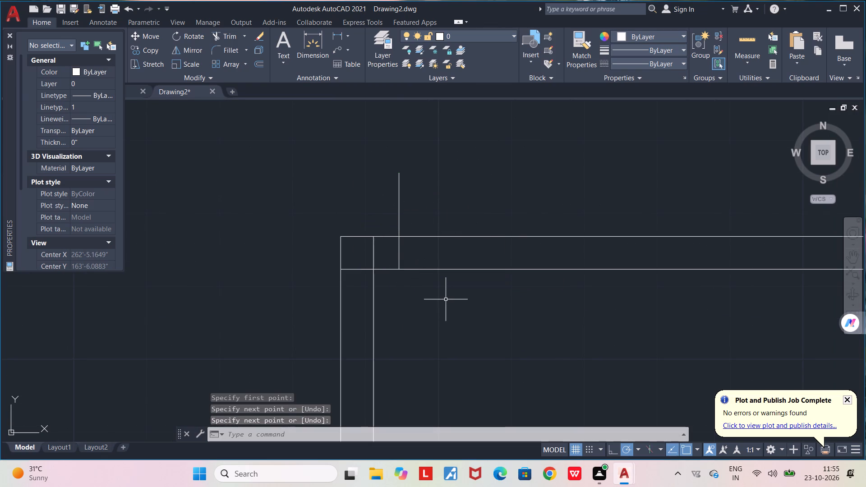
key("l")
key("Return")
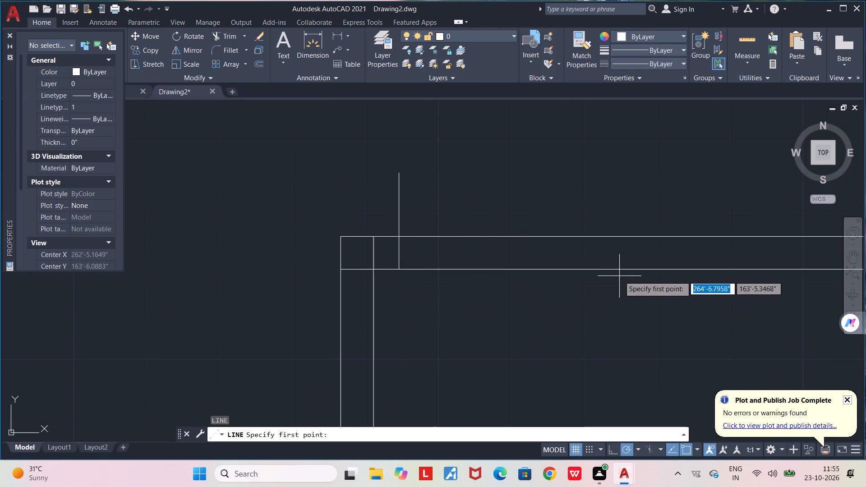
left_click(626, 271)
left_click(625, 178)
key("space")
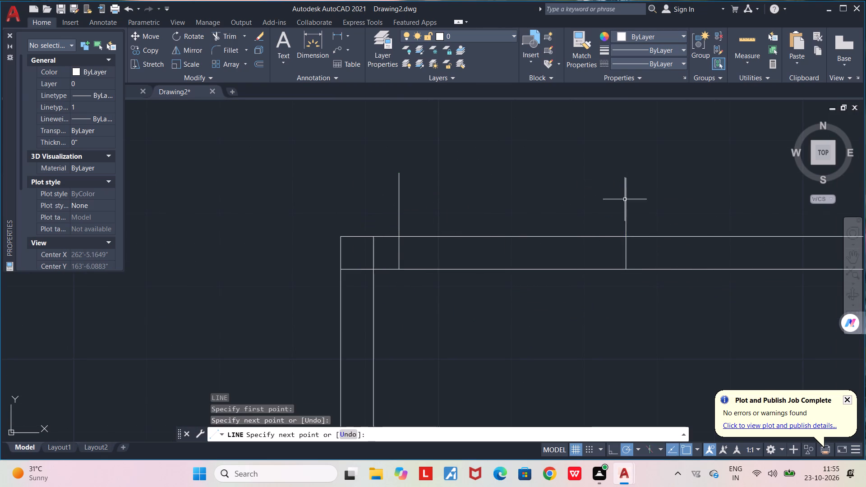
Trim the partition lines between the two marks and the marks' projecting ends to cut the bottom-right room's door opening.
key("t")
key("r")
key("Return")
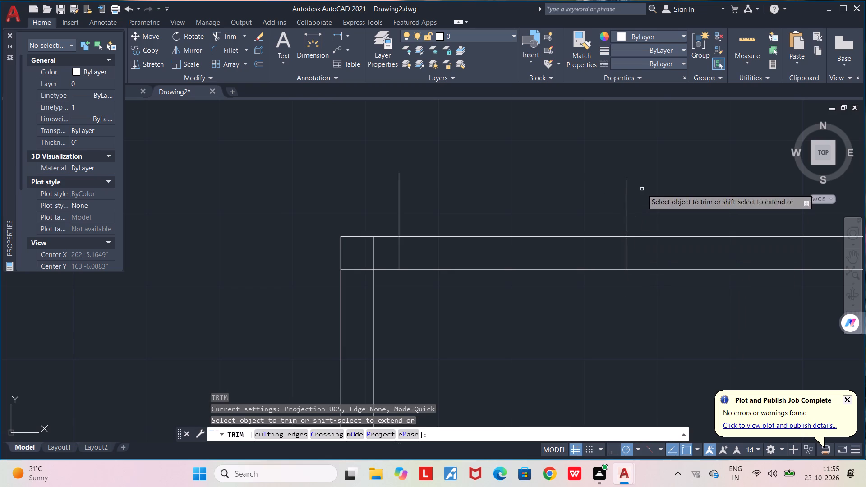
left_click_drag(642, 188, 434, 303)
scroll(442, 276, "down", 2)
Trim the crossing inner lines at the bottom-right room's top-left partition corner.
scroll(398, 262, "up", 3)
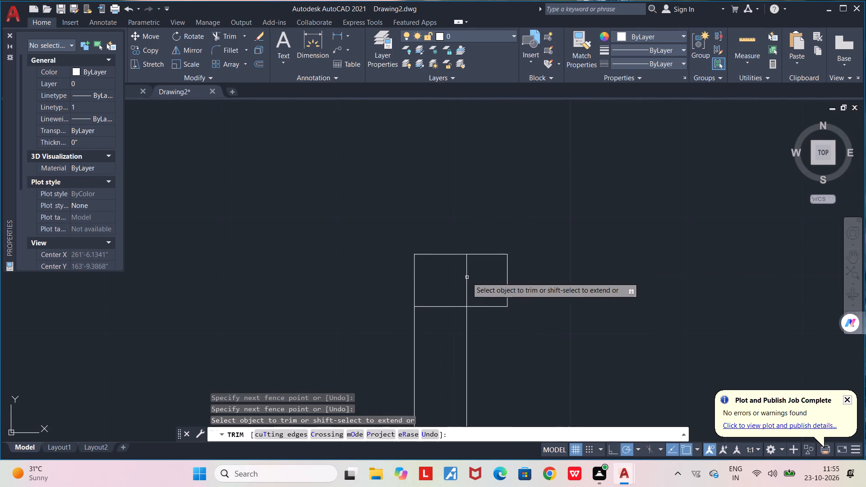
left_click_drag(479, 284, 441, 323)
scroll(441, 320, "down", 2)
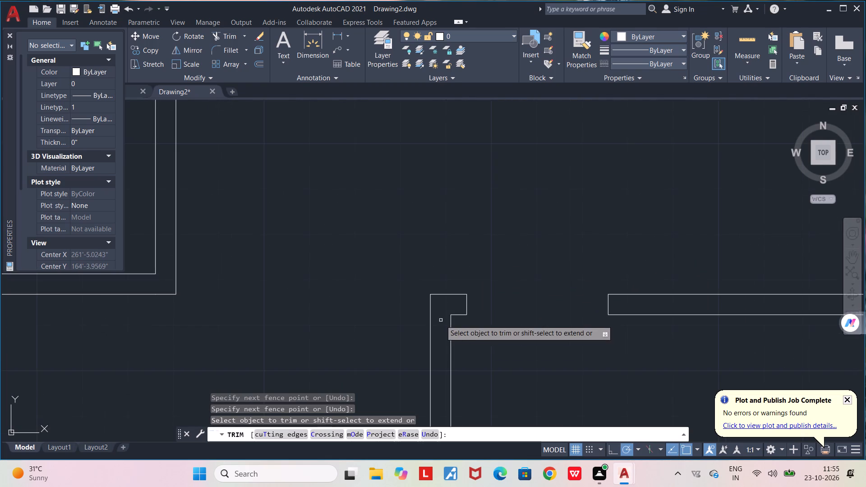
Trim the crossing inner wall lines at the bottom-right corner of the outer walls.
middle_click_drag(539, 348, 475, 217)
scroll(475, 217, "down", 3)
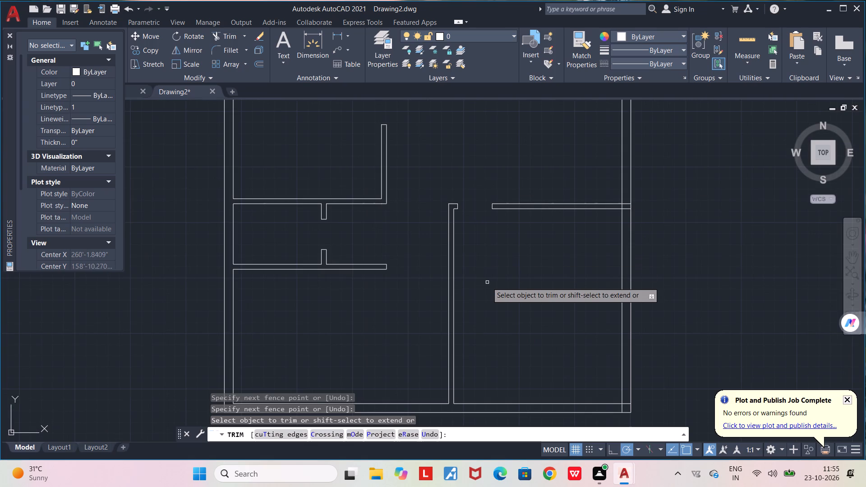
middle_click_drag(494, 286, 451, 291)
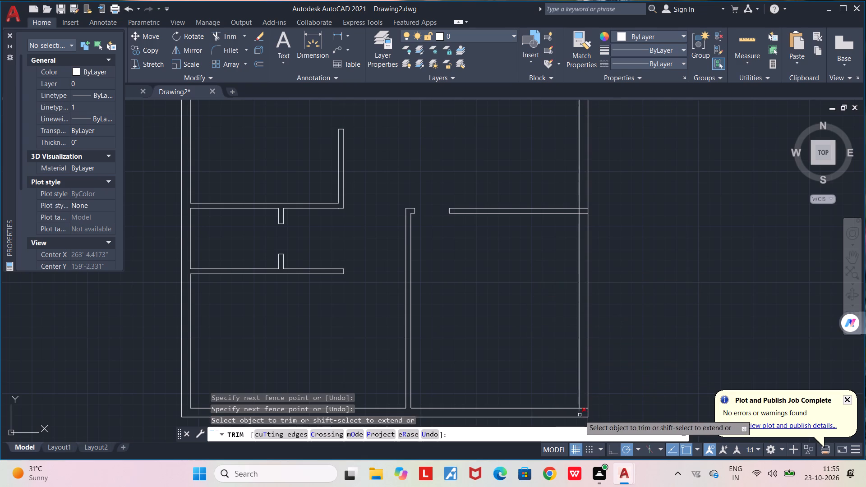
scroll(581, 415, "up", 4)
left_click_drag(543, 409, 598, 356)
scroll(595, 354, "down", 4)
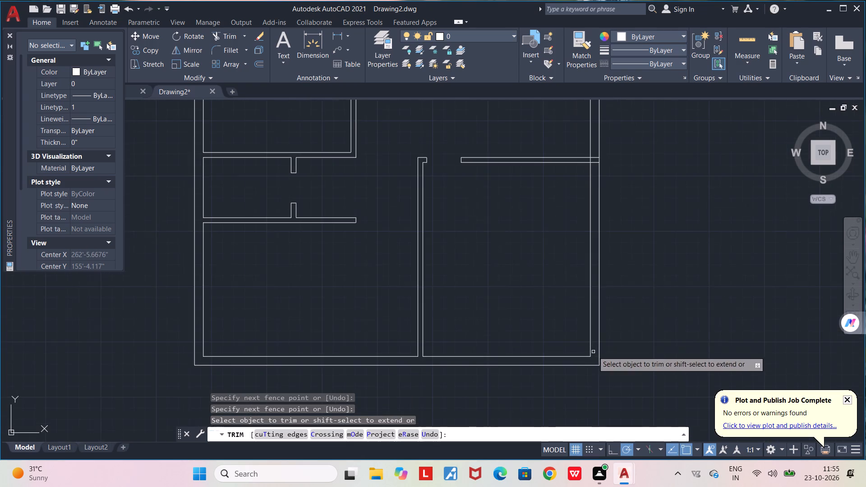
Trim the overlapping lines where the bottom-right room's top partition meets the right outer wall, and finish trimming.
middle_click_drag(547, 266, 508, 380)
scroll(558, 269, "up", 5)
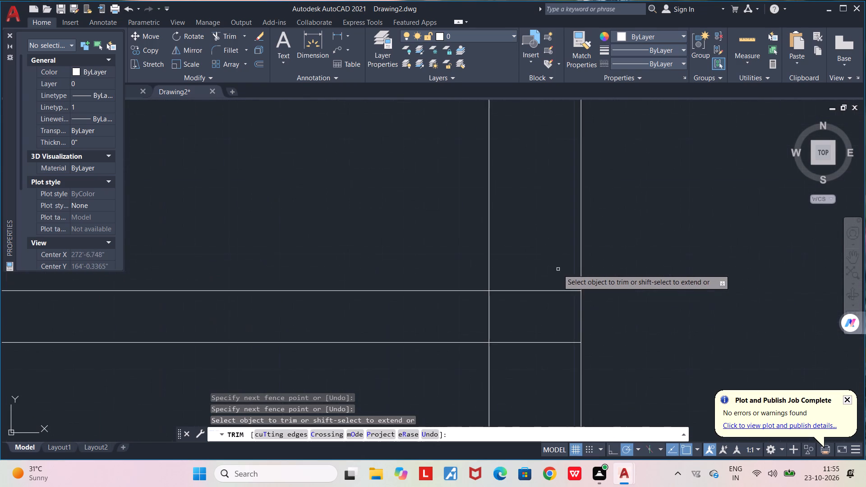
left_click_drag(534, 258, 472, 313)
scroll(473, 314, "down", 5)
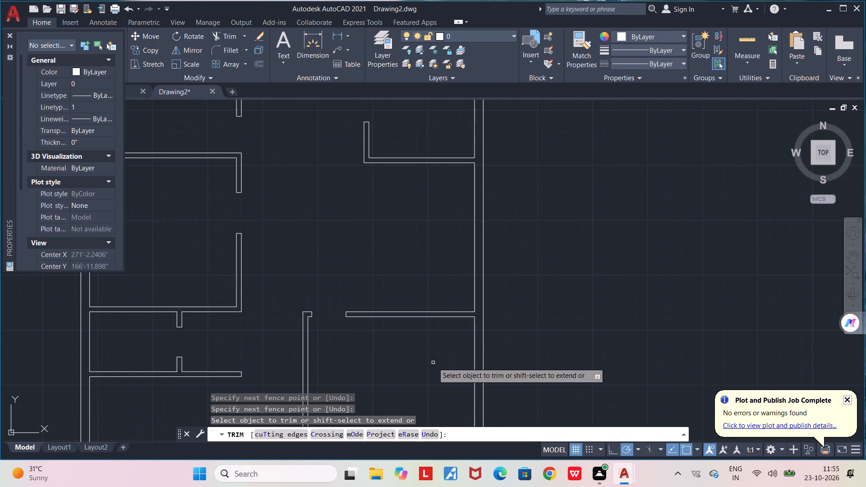
middle_click_drag(433, 363, 510, 362)
scroll(508, 362, "down", 2)
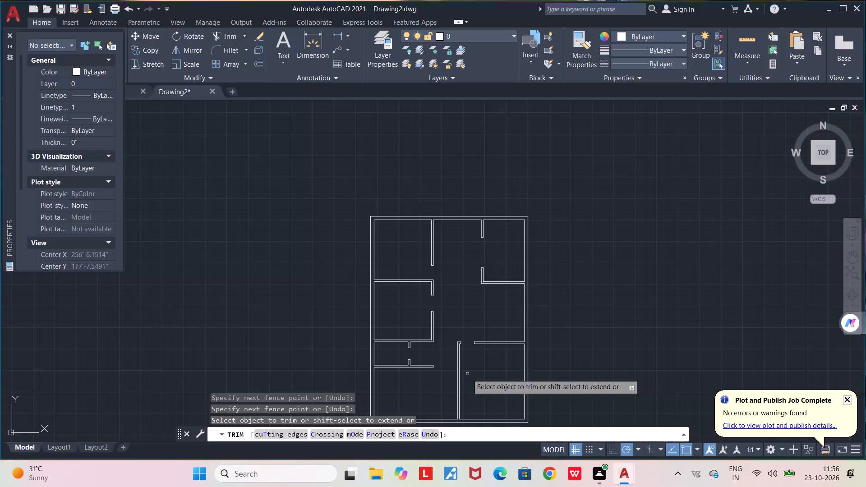
middle_click_drag(424, 392, 431, 330)
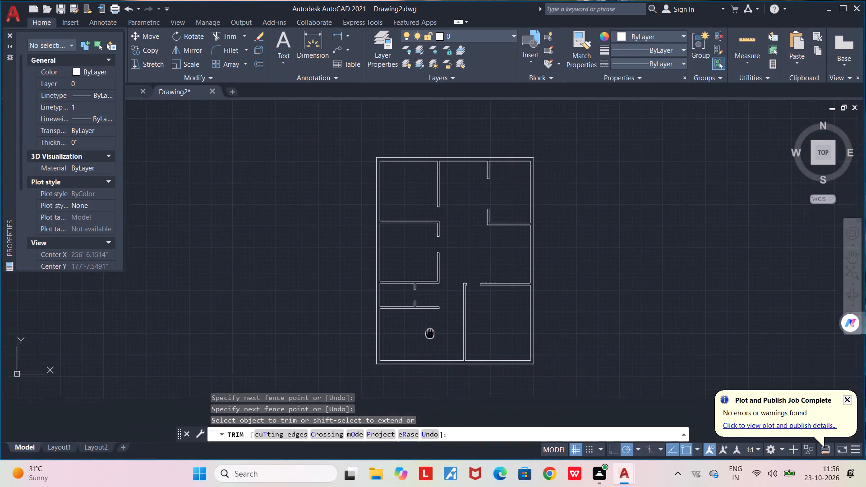
middle_click_drag(431, 330, 434, 313)
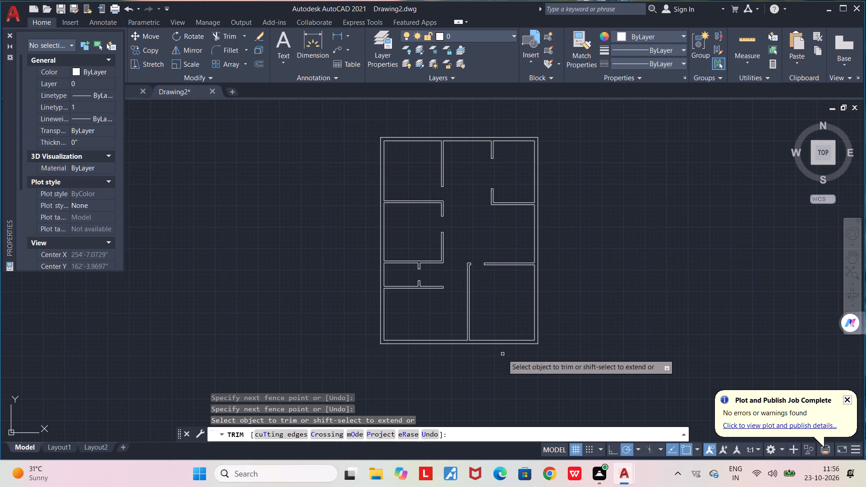
key("space")
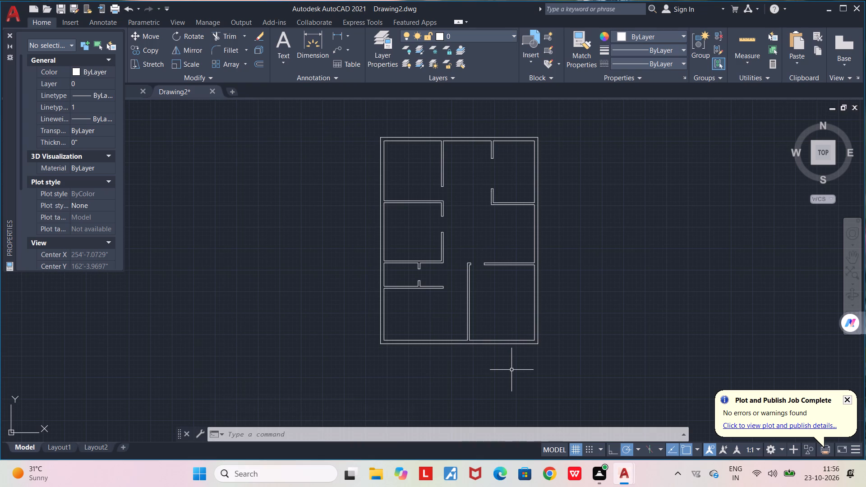
Draw two vertical lines across the bottom outer wall, left of the bottom-right room's partition, marking the sides of the entrance opening.
scroll(442, 363, "up", 3)
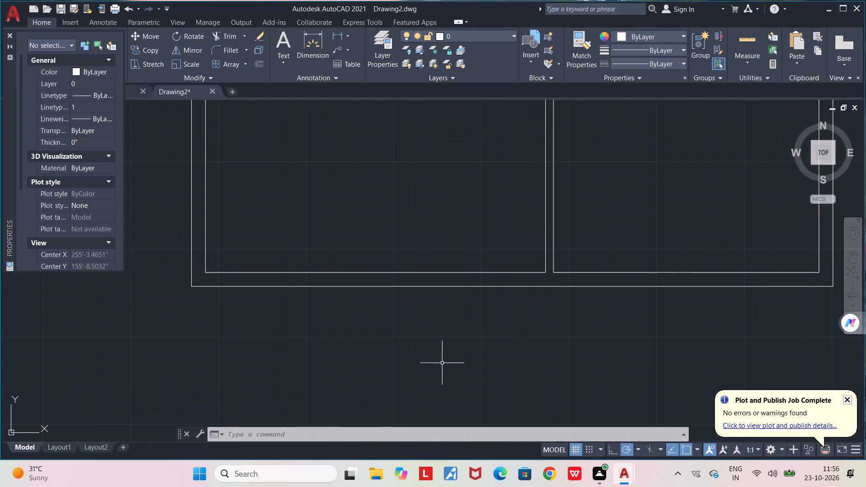
middle_click_drag(447, 209, 412, 258)
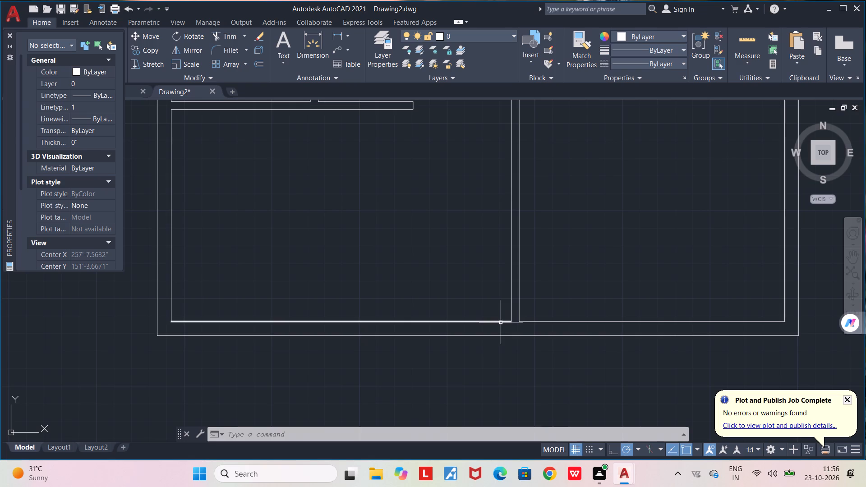
key("l")
key("Return")
scroll(500, 323, "up", 1)
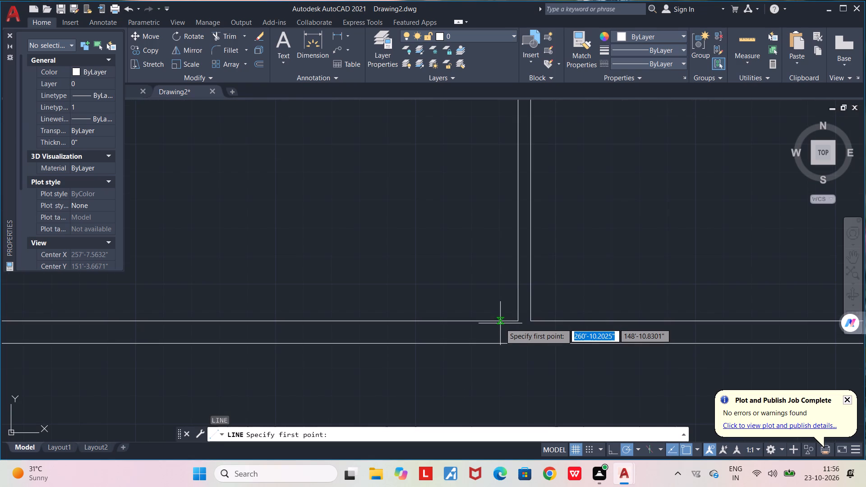
left_click(505, 324)
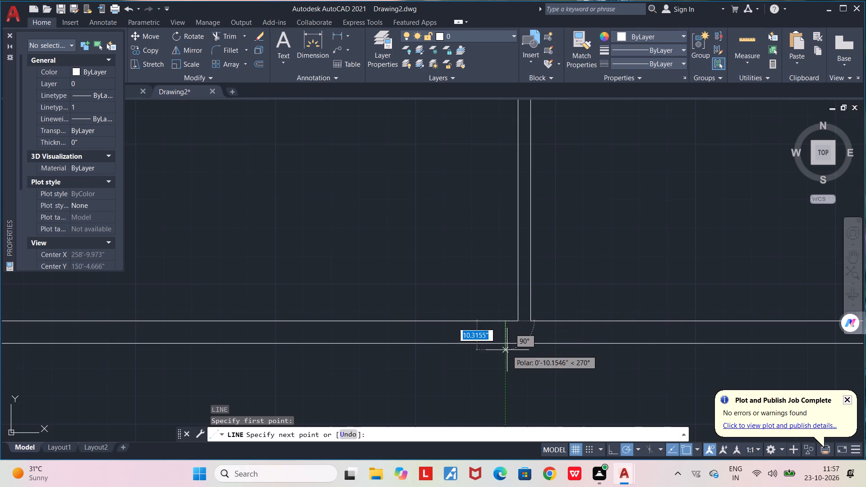
left_click(506, 350)
key("space")
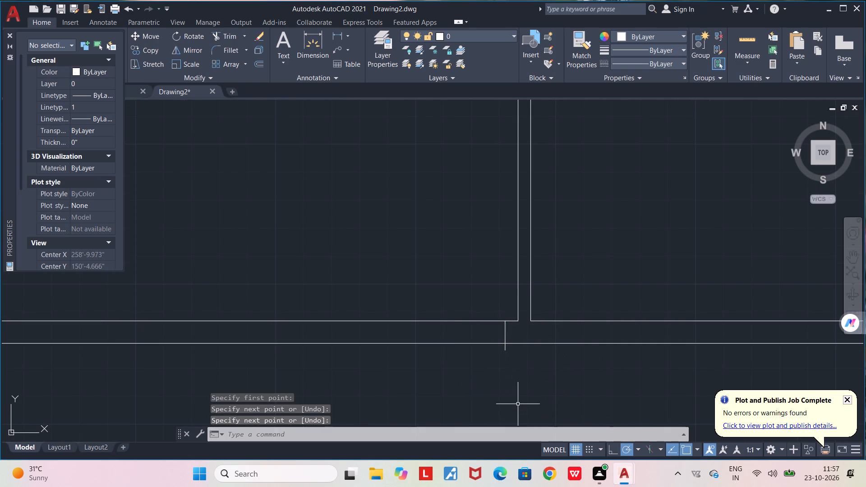
key("l")
key("Return")
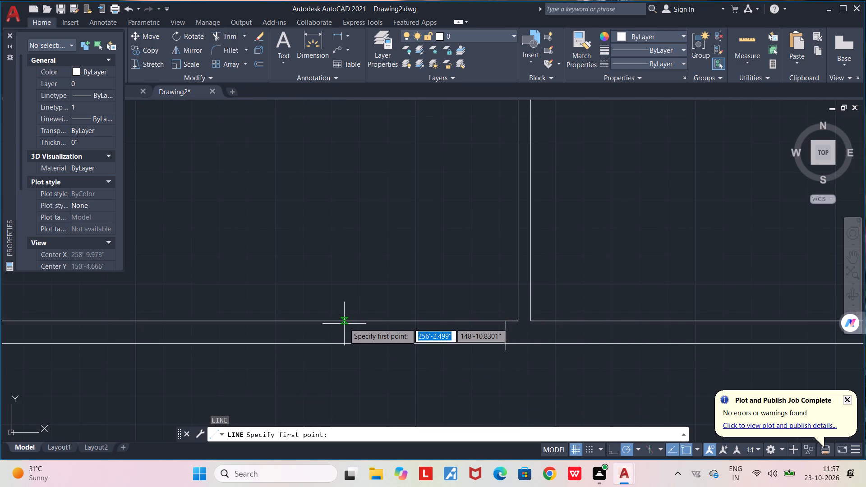
left_click(344, 323)
left_click(344, 355)
key("space")
Trim the bottom outer wall lines between the two marks and the marks' projecting ends to cut the entrance opening.
type("TR")
key("Return")
left_click_drag(337, 357, 374, 350)
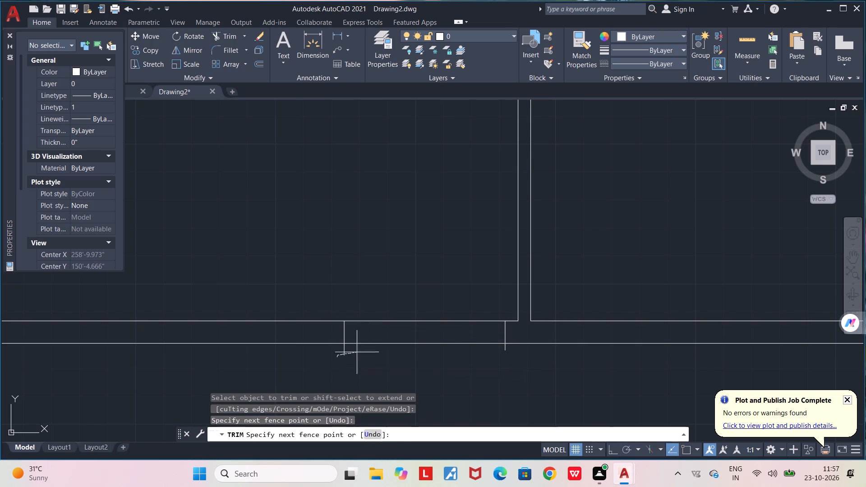
left_click_drag(374, 350, 504, 348)
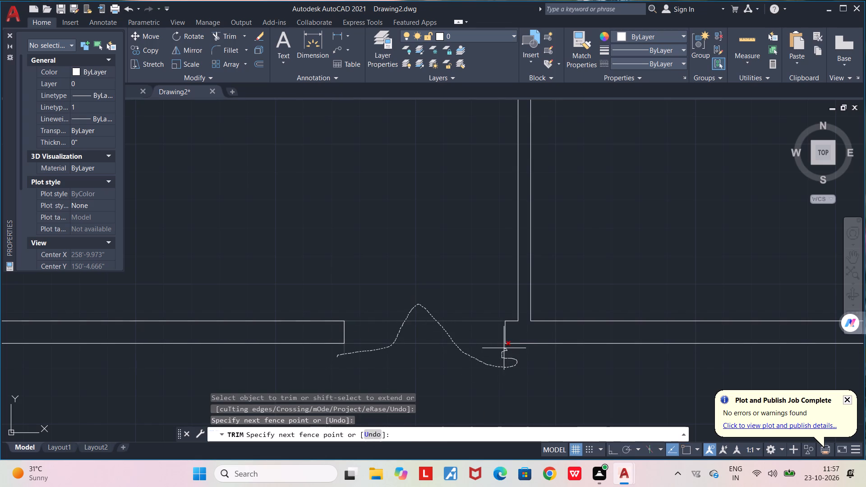
left_click_drag(504, 348, 498, 345)
scroll(493, 350, "down", 3)
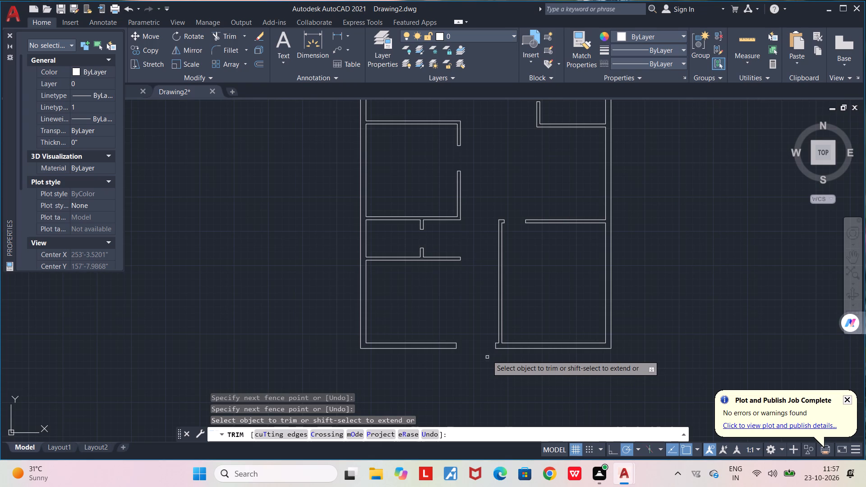
key("space")
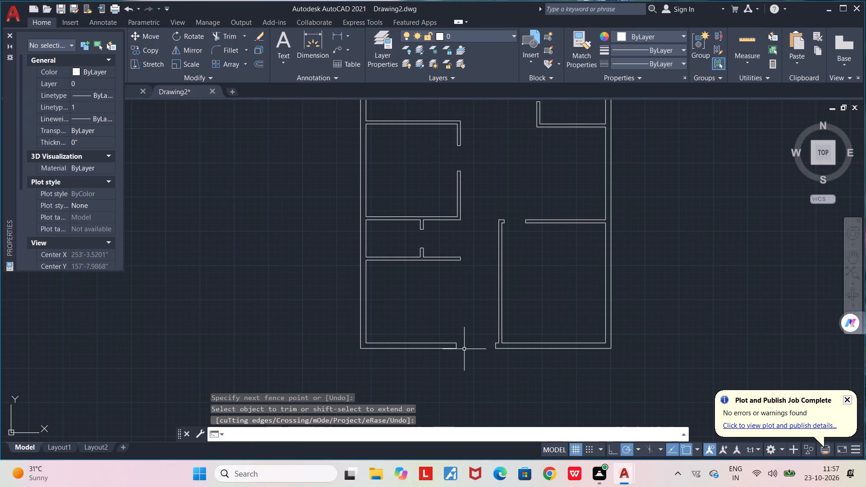
Draw a vertical line about 11'-7" long from the entrance opening's left side up past the narrow room's bottom partition.
key("l")
key("Return")
left_click(457, 344)
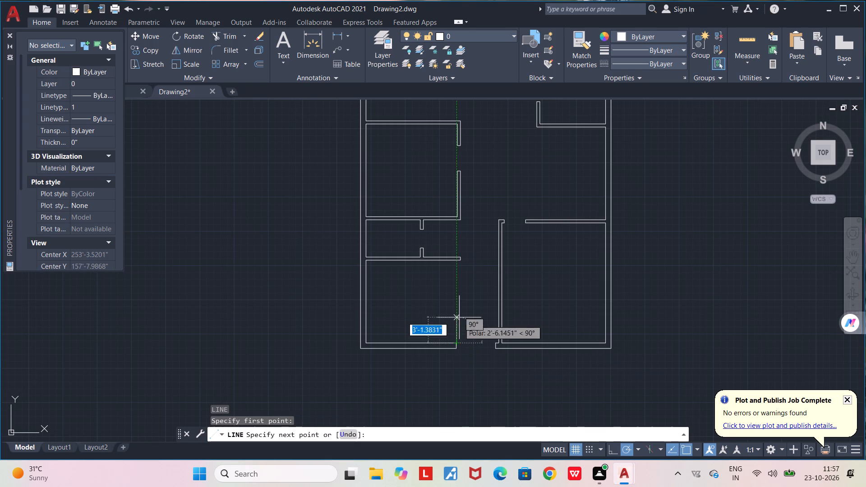
left_click(456, 248)
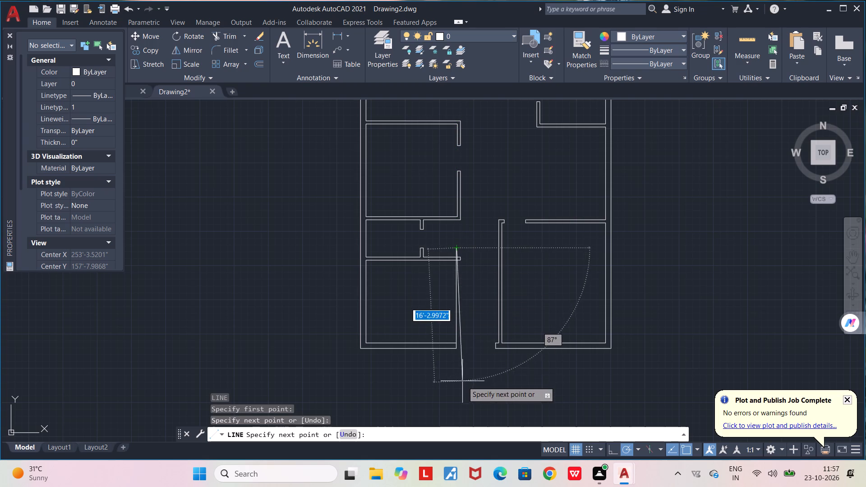
key("space")
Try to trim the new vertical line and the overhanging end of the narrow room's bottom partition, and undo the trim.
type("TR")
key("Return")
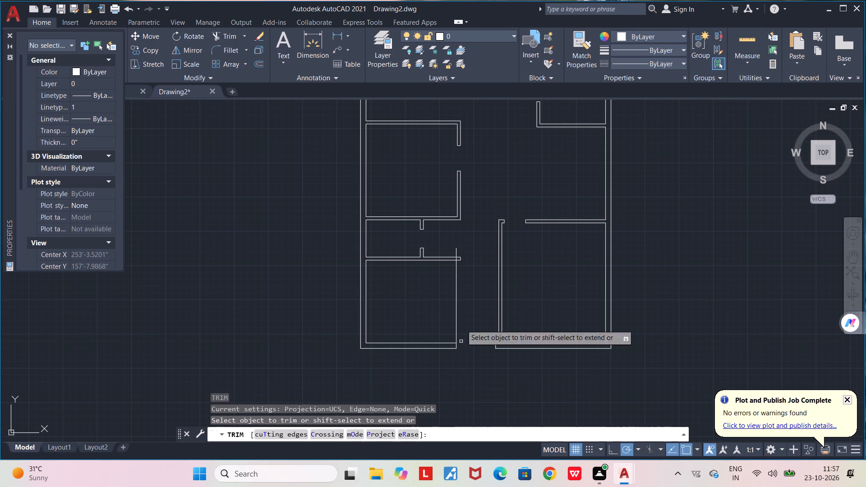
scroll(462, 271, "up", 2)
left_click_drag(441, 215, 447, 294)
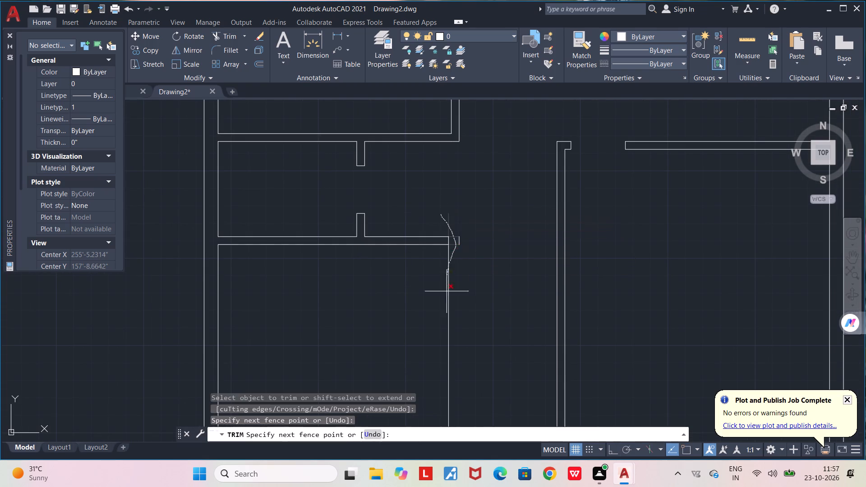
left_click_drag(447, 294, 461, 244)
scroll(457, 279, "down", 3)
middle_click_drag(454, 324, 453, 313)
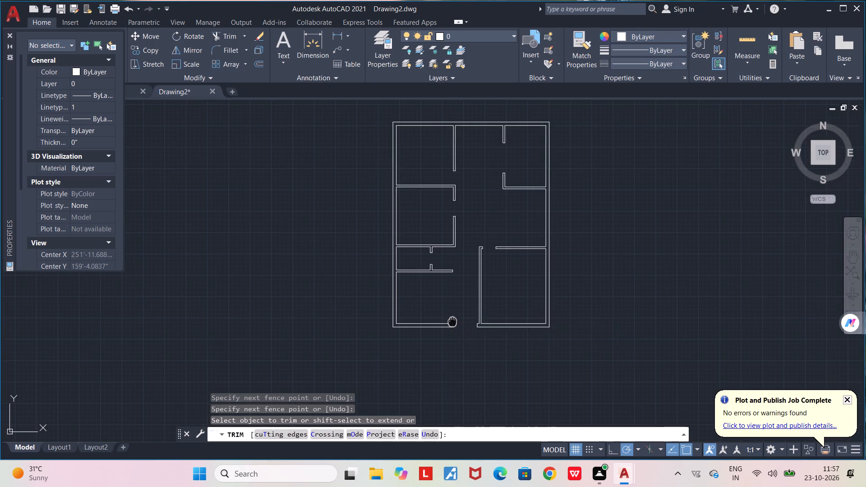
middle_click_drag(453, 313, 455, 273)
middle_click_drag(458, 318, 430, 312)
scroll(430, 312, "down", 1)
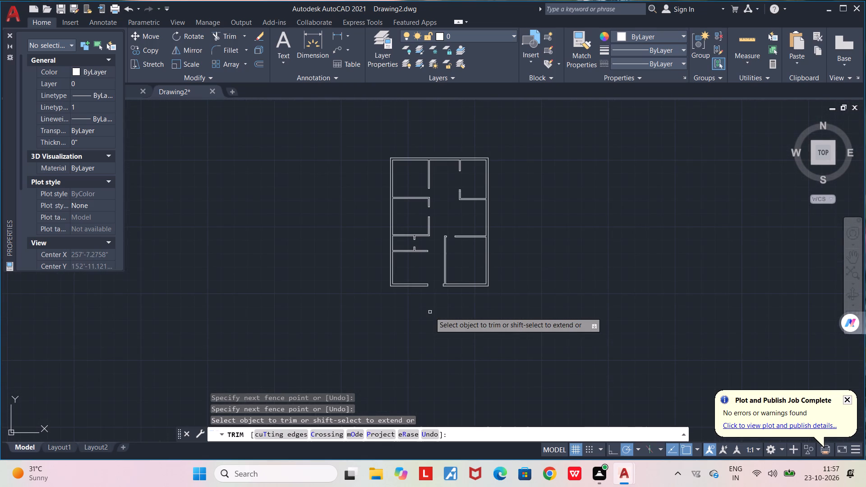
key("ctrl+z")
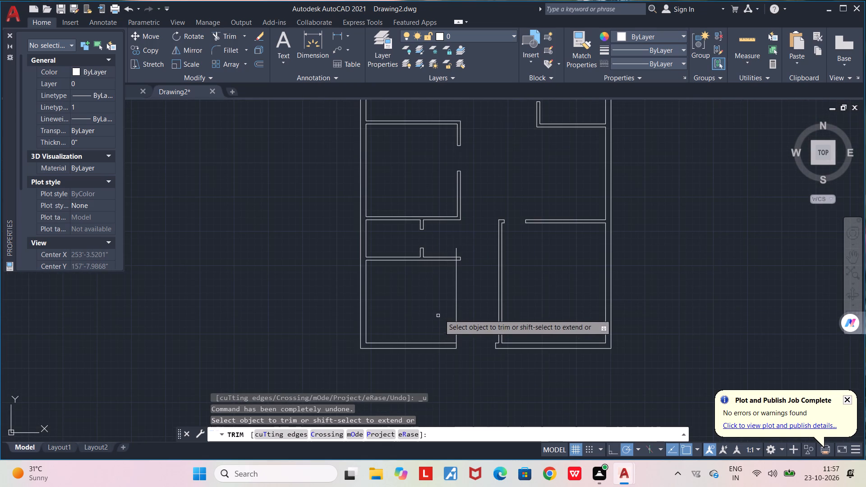
Trim away every segment of the vertical line running from the entrance opening's left side up through the narrow room's bottom partition.
left_click(456, 298)
scroll(457, 248, "up", 4)
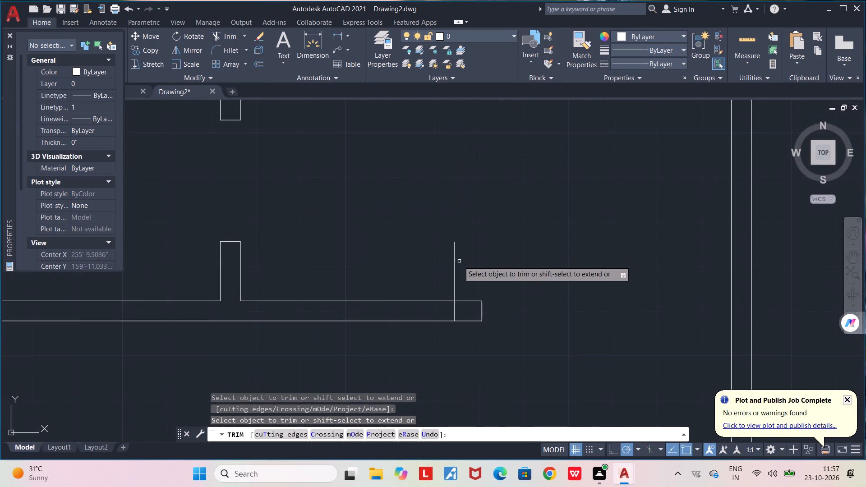
left_click(455, 264)
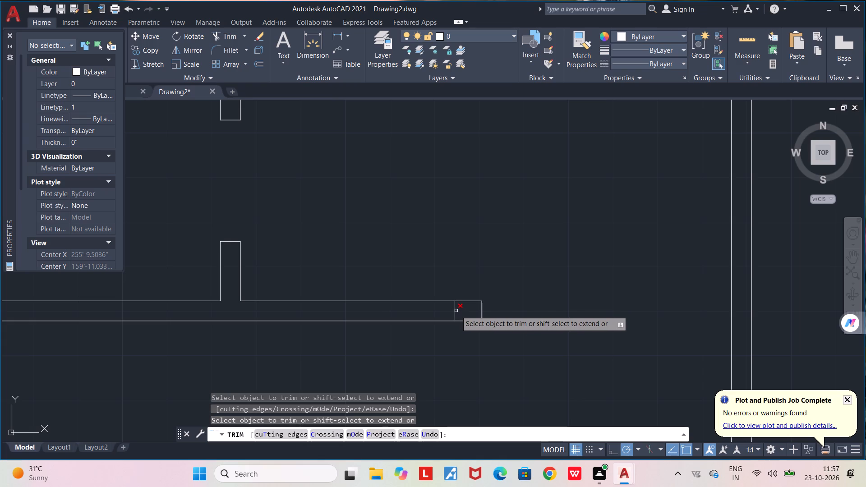
left_click(456, 311)
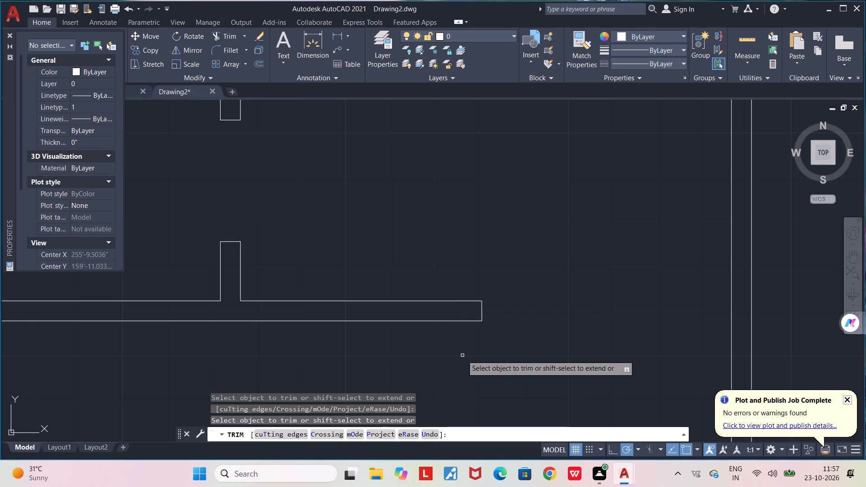
middle_click_drag(461, 355, 476, 224)
scroll(477, 221, "down", 2)
middle_click_drag(471, 301, 465, 240)
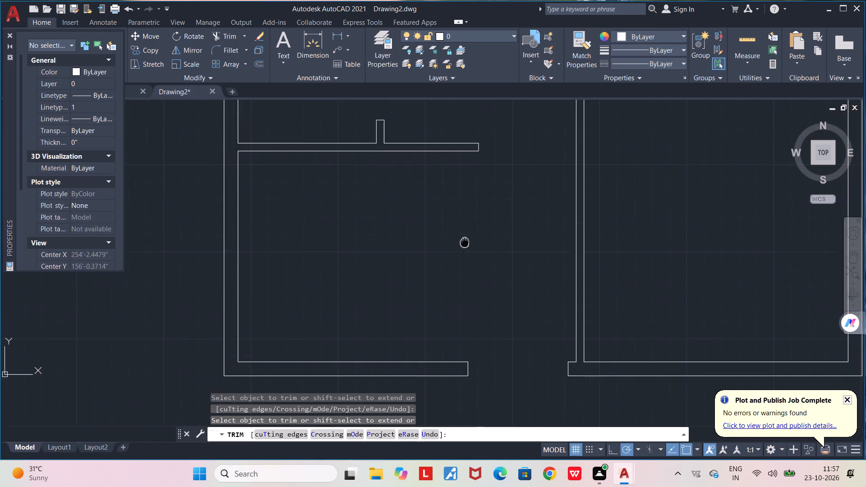
middle_click_drag(465, 240, 465, 229)
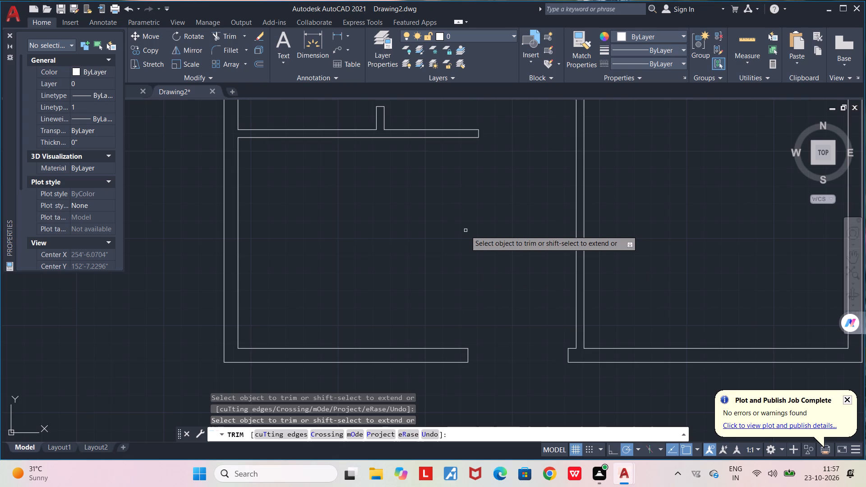
key("Escape")
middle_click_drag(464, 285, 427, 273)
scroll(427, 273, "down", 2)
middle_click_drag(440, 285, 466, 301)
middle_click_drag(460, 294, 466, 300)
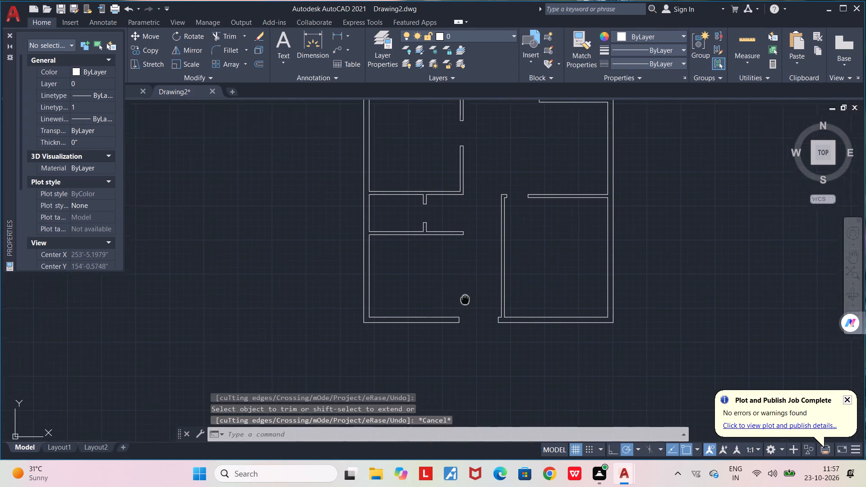
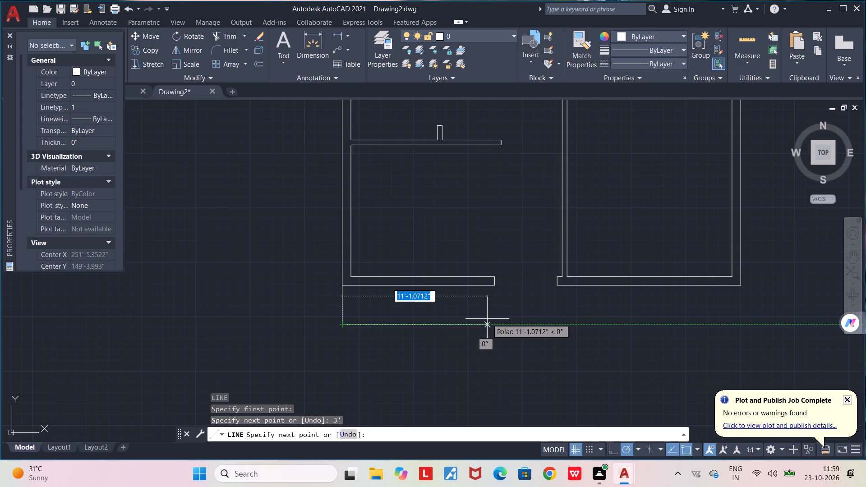
Continue the line 11' to the right and about 5' up through the bottom outer wall to close the left front outline.
type("11")
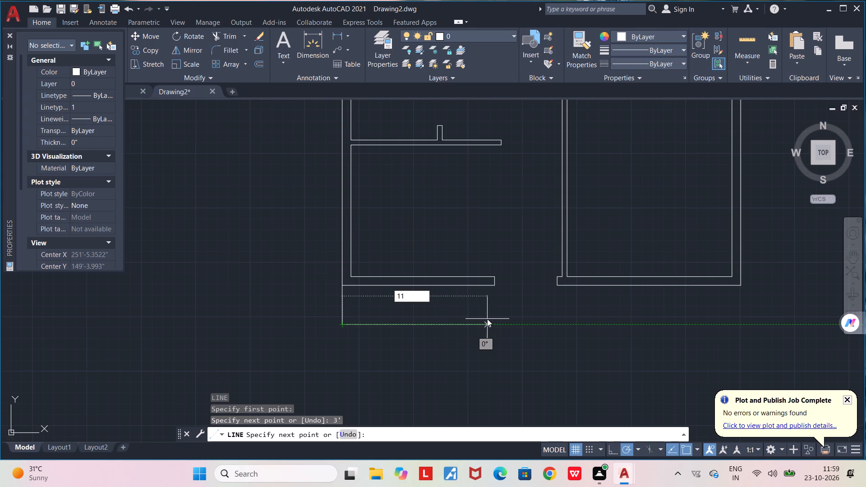
key("apostrophe")
key("Return")
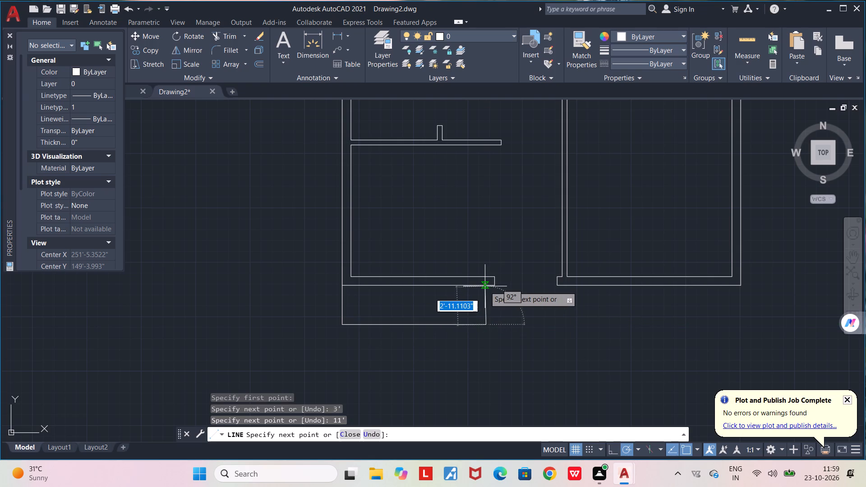
left_click(487, 260)
key("space")
Trim the left front outline's vertical line where it passes through and above the bottom outer wall.
type("TR")
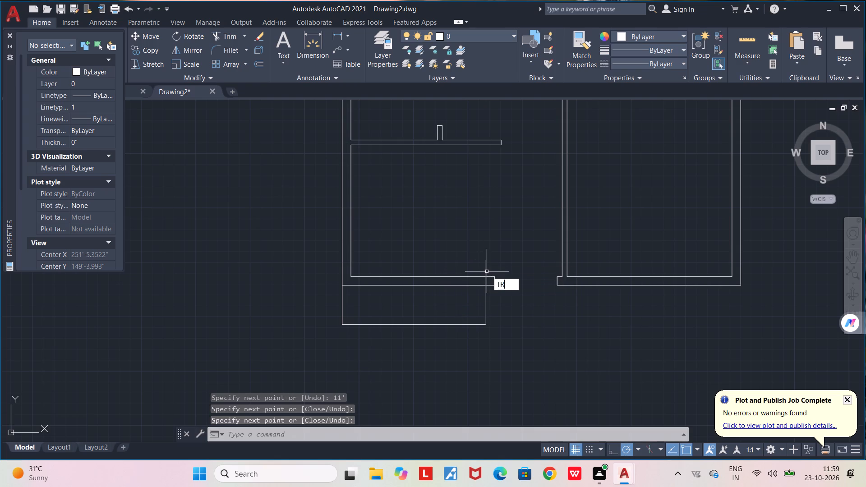
key("Return")
scroll(486, 271, "up", 3)
left_click(486, 271)
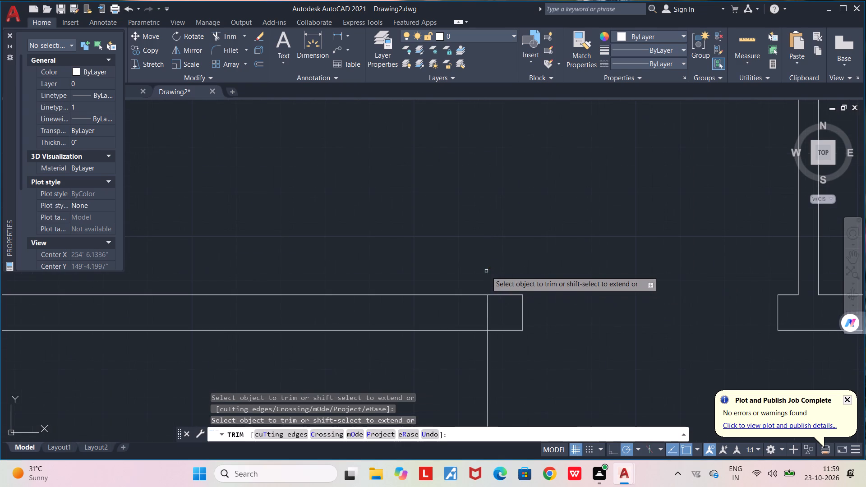
left_click(486, 305)
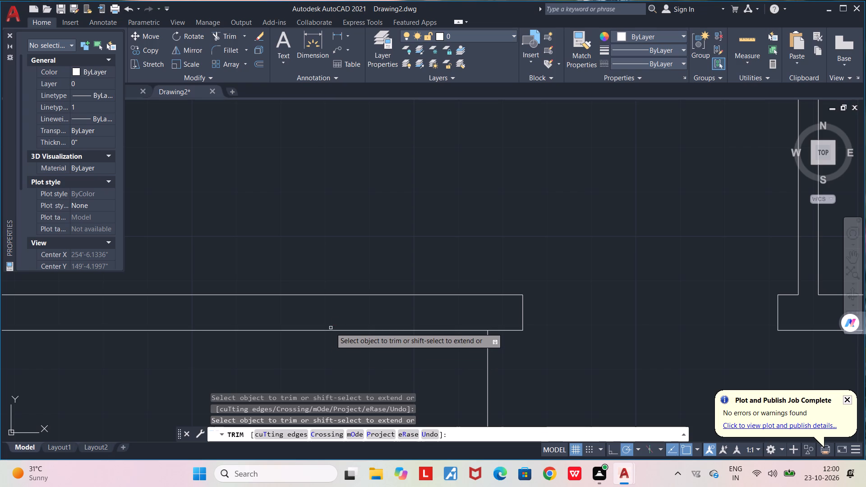
scroll(459, 357, "down", 2)
middle_click_drag(441, 367, 478, 293)
scroll(478, 293, "down", 2)
middle_click_drag(571, 314, 540, 314)
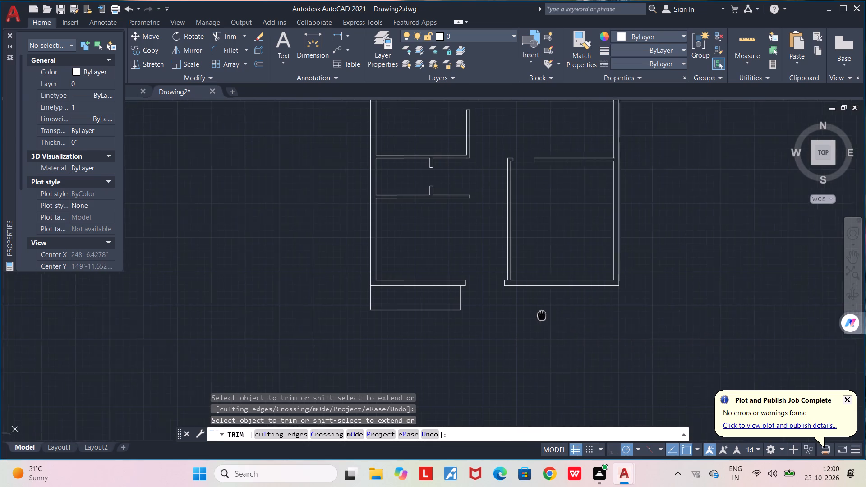
middle_click_drag(540, 314, 454, 327)
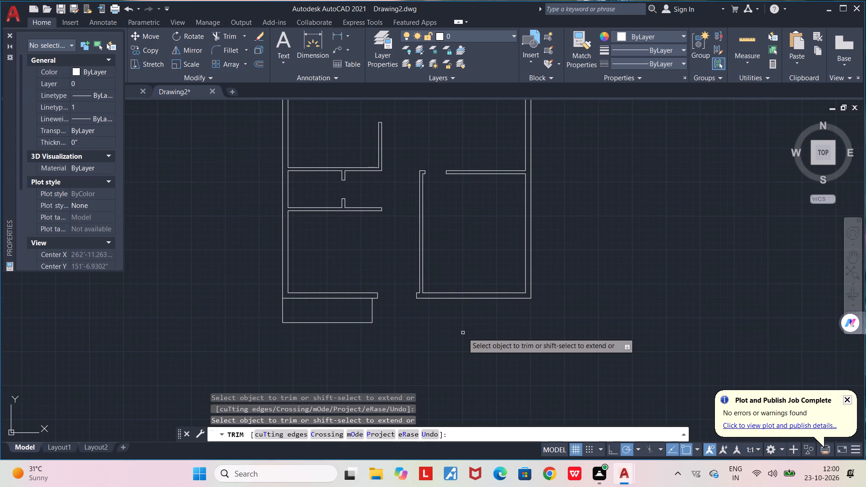
key("space")
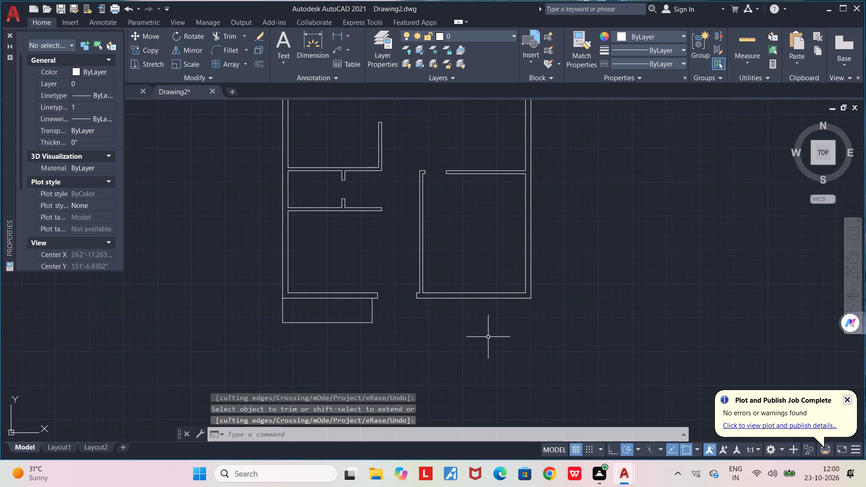
Draw a 3' line straight down from the outer wall's bottom-right corner.
scroll(515, 308, "up", 2)
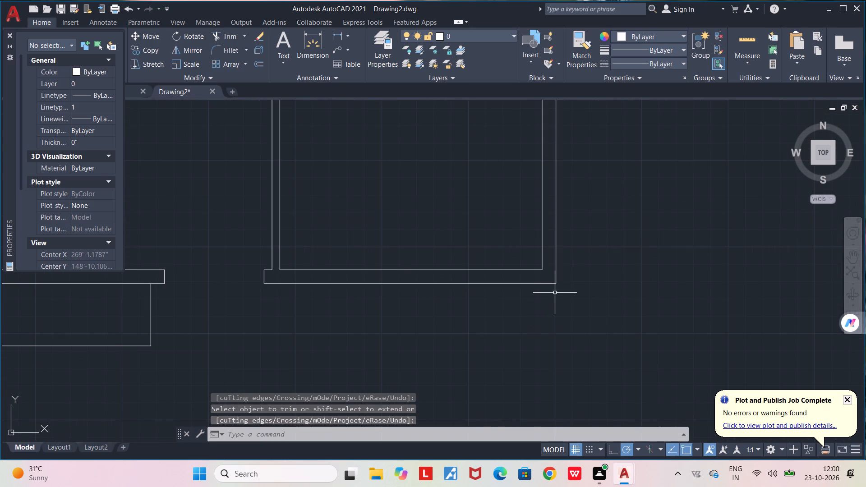
key("l")
key("Return")
left_click(555, 286)
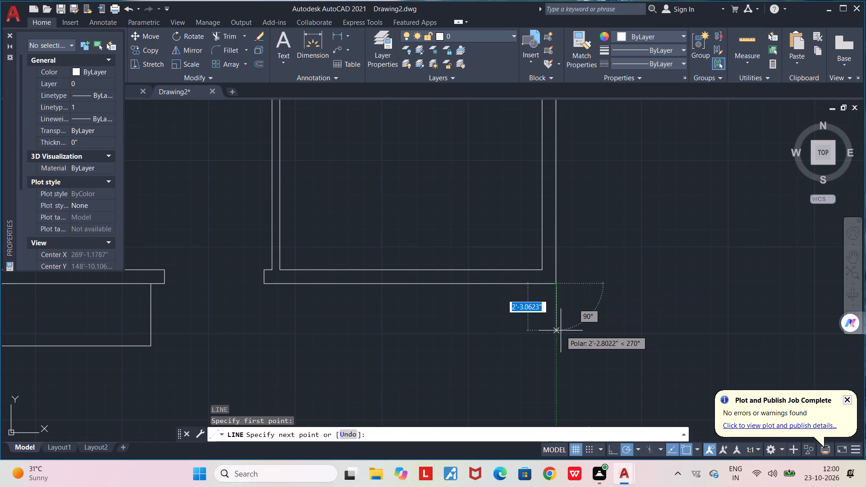
type("3'")
key("Return")
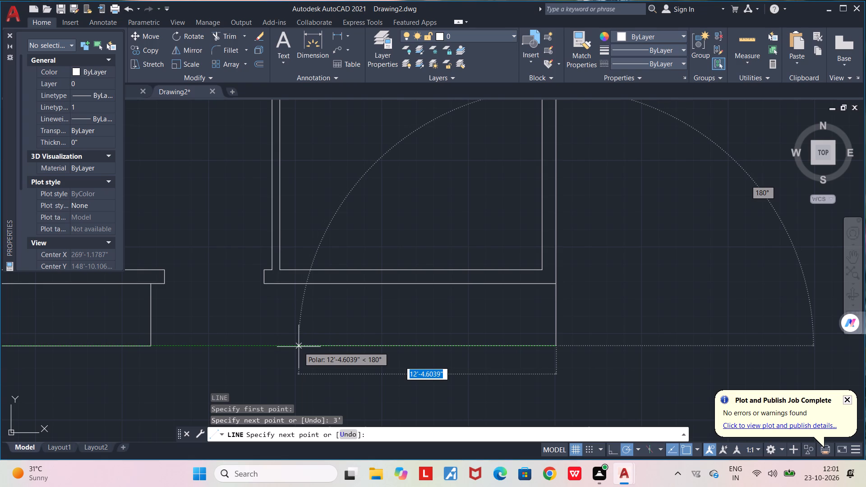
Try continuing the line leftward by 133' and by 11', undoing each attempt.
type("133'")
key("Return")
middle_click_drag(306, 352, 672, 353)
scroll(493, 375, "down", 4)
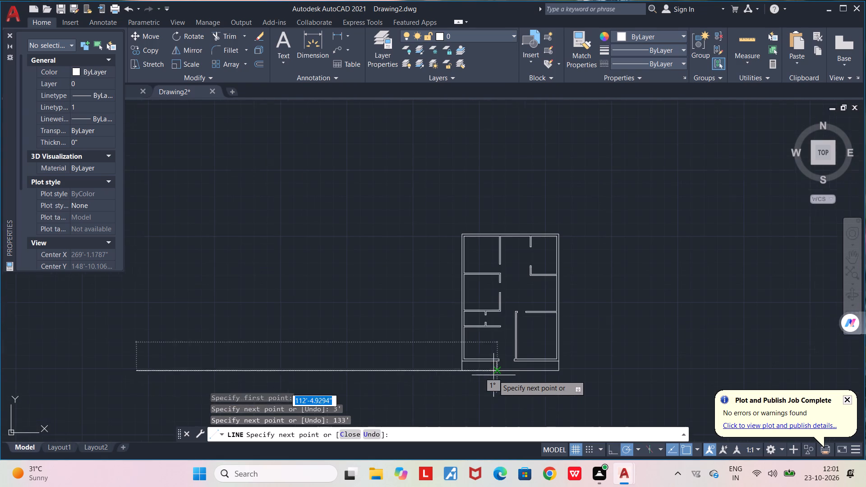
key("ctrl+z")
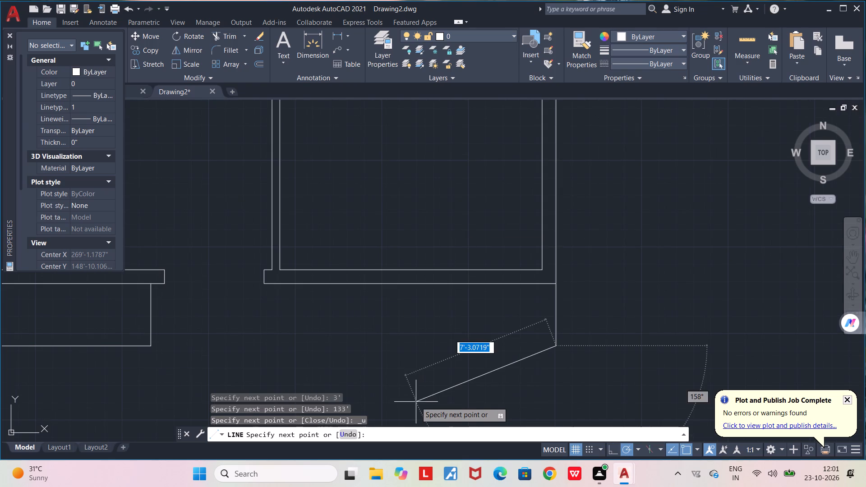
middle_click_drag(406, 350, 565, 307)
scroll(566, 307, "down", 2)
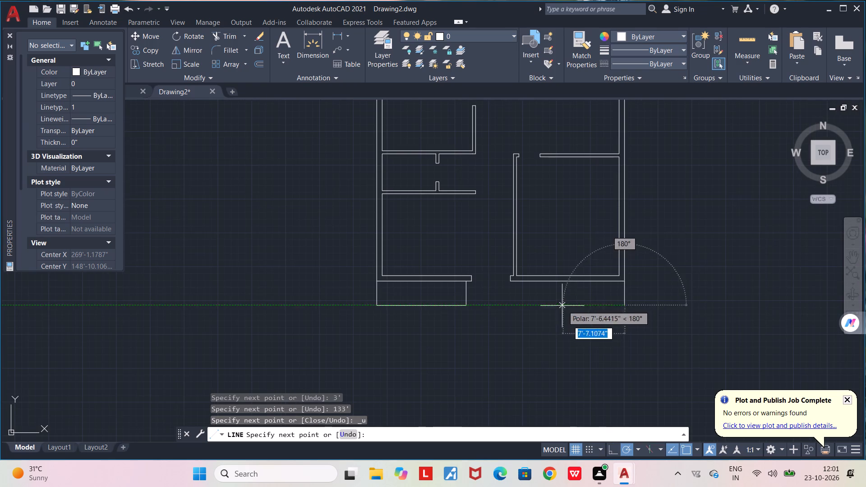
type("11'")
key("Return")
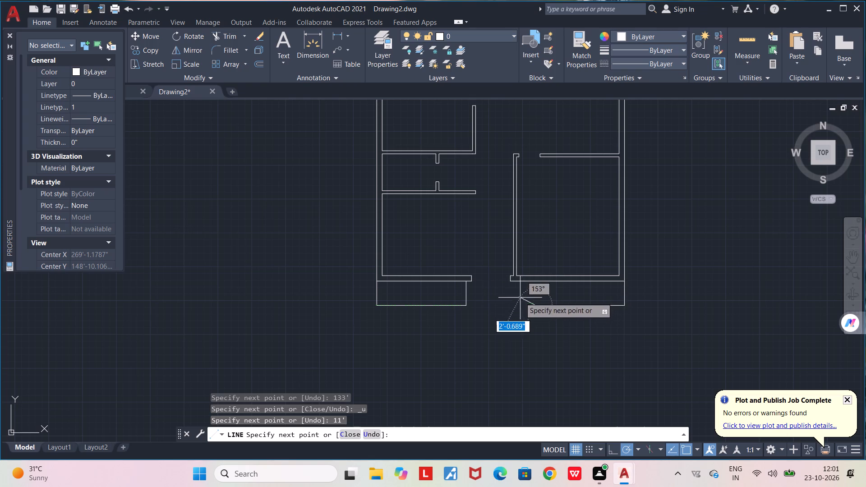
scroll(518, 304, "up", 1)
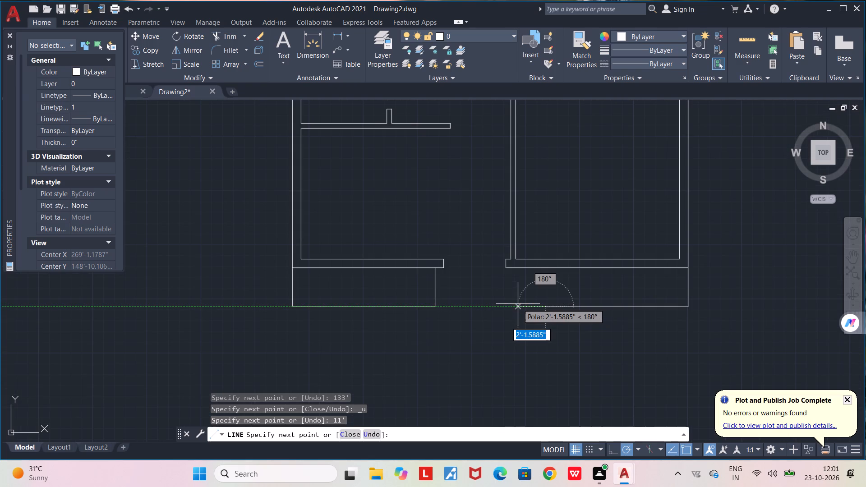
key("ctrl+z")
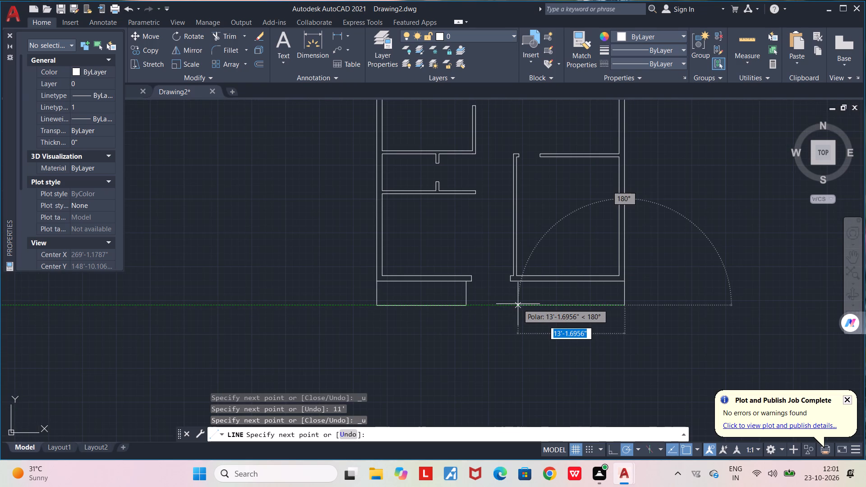
Continue the line 13' to the left and about 3'-11" up through the bottom outer wall.
type("13'")
key("Return")
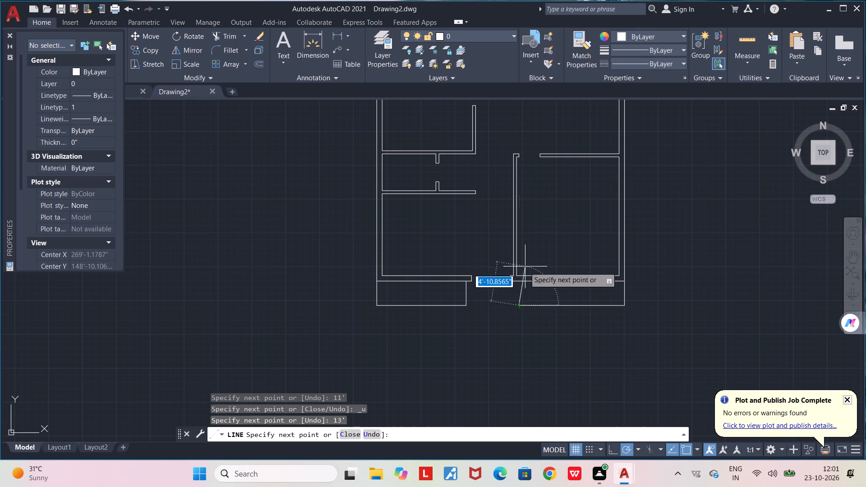
scroll(523, 269, "up", 3)
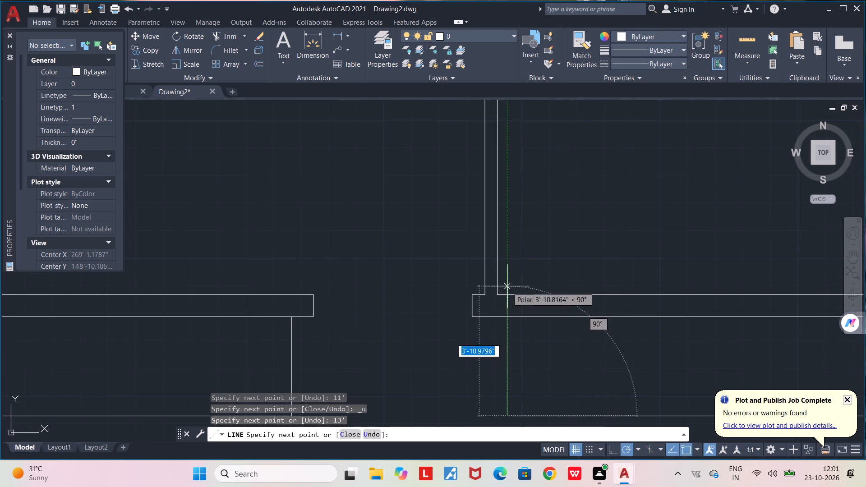
left_click(507, 285)
key("space")
Trim the right front outline's vertical line where it passes through and above the bottom outer wall.
type("TR")
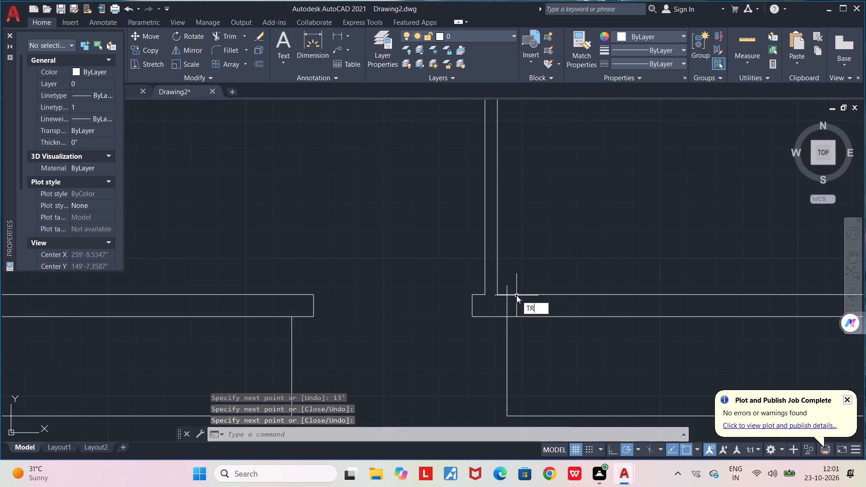
key("Return")
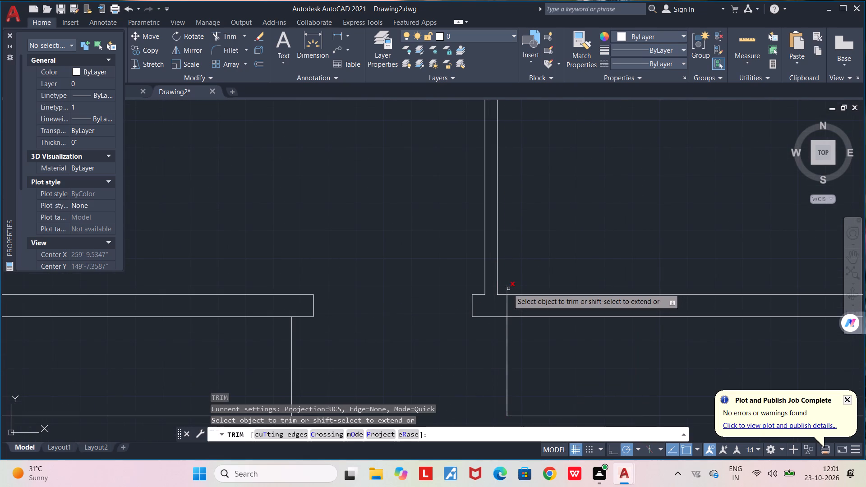
left_click(508, 289)
left_click(507, 304)
key("Escape")
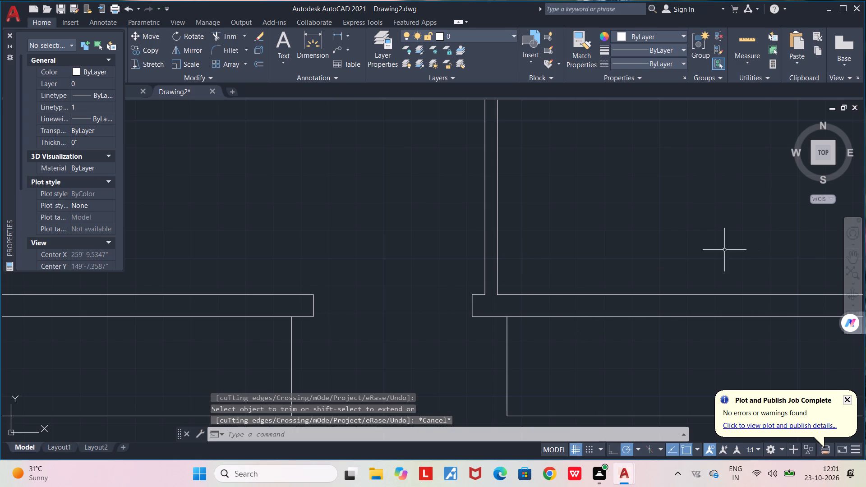
Offset the left, bottom and right lines of the left front outline inward by 2.5".
scroll(691, 234, "down", 3)
scroll(614, 294, "up", 1)
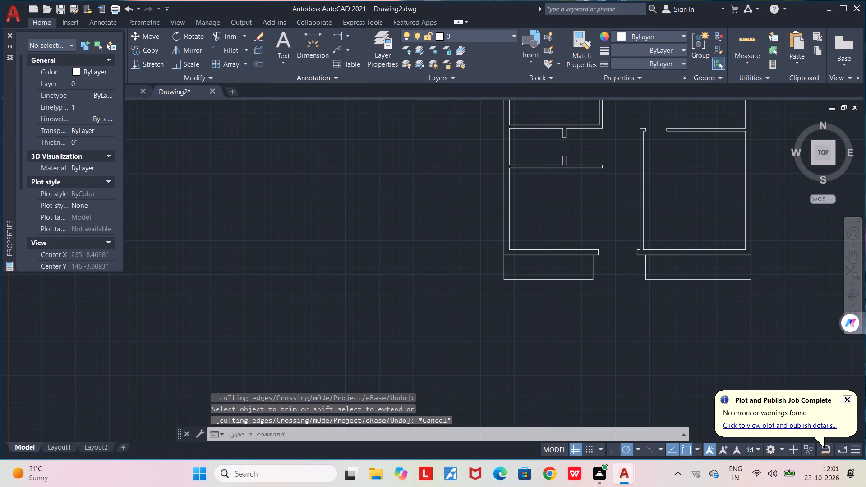
middle_click_drag(613, 293, 537, 299)
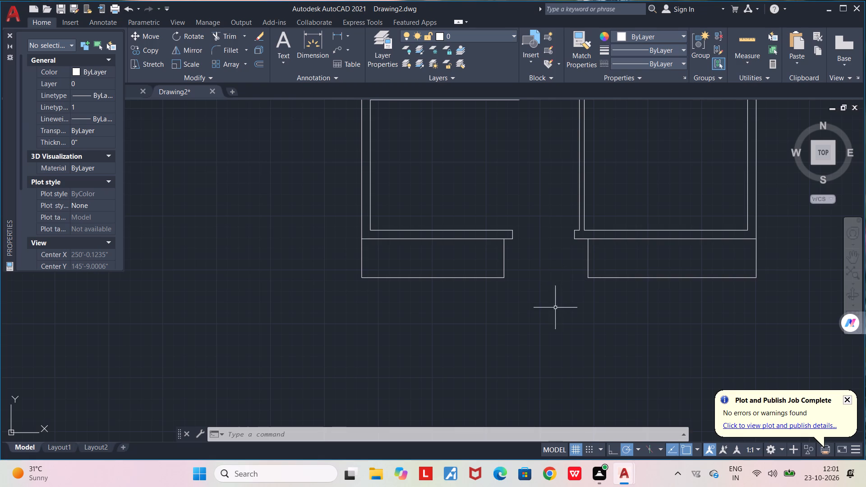
scroll(354, 265, "up", 2)
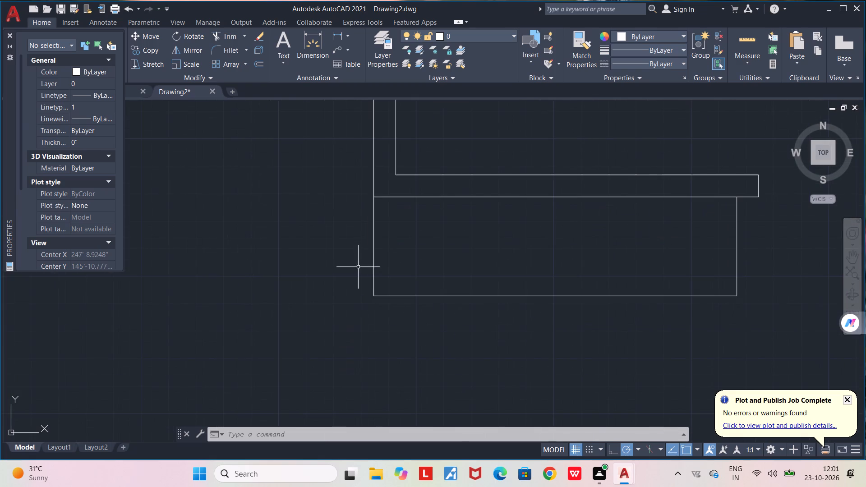
key("o")
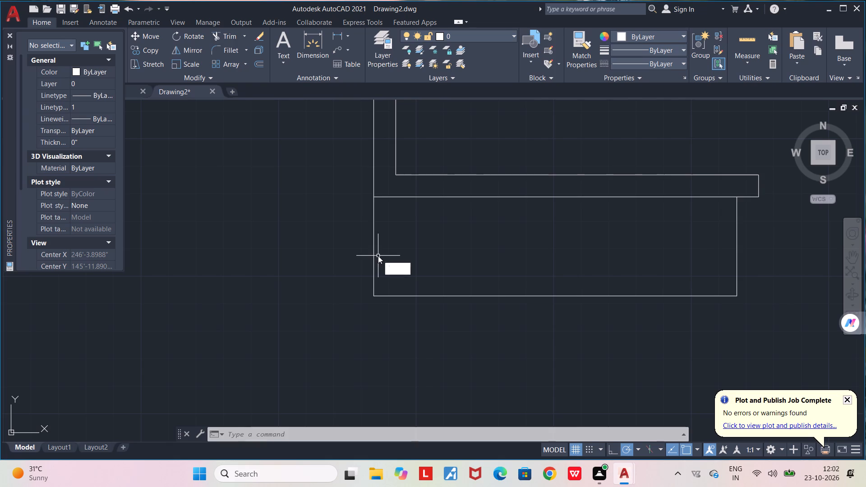
key("f")
key("f")
key("Return")
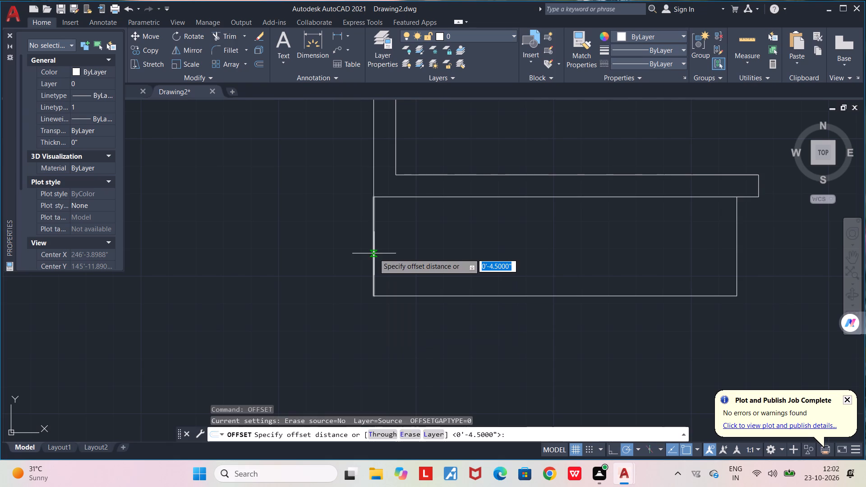
left_click(374, 253)
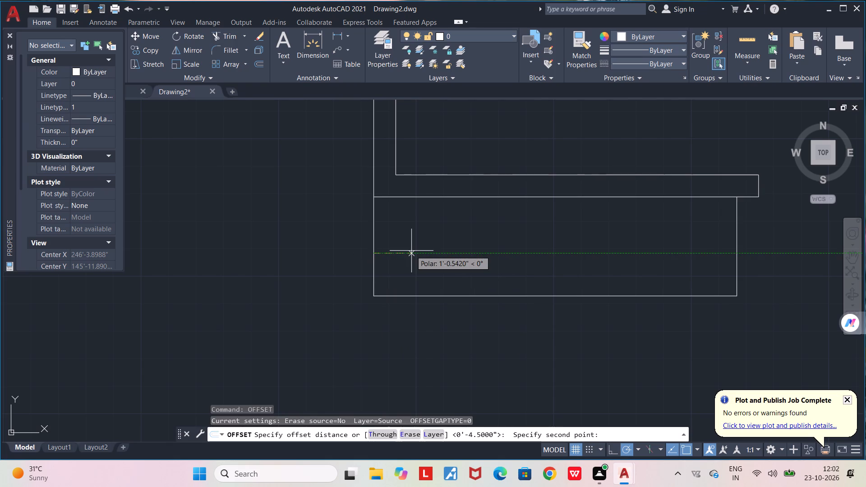
type("2.5")
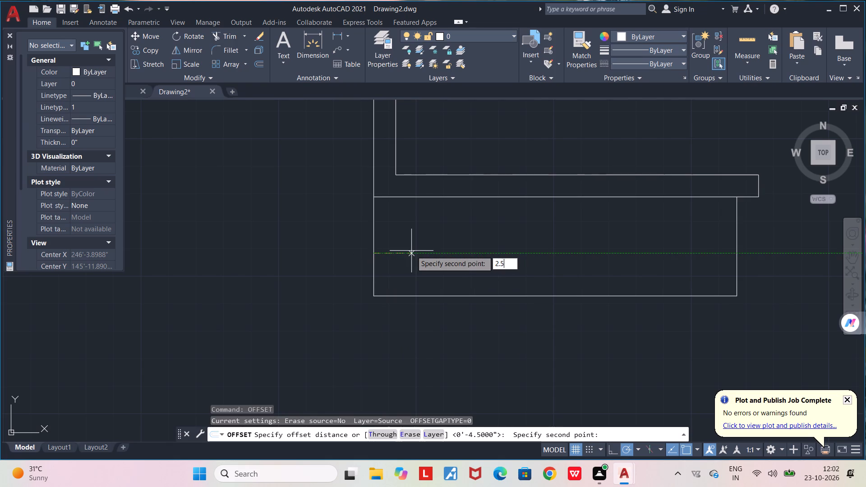
key("shift+quotedbl")
key("Return")
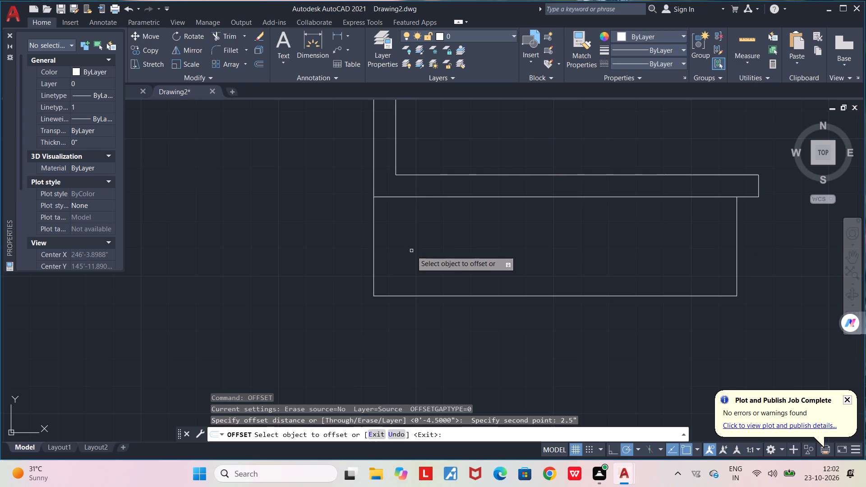
left_click(373, 251)
left_click(392, 263)
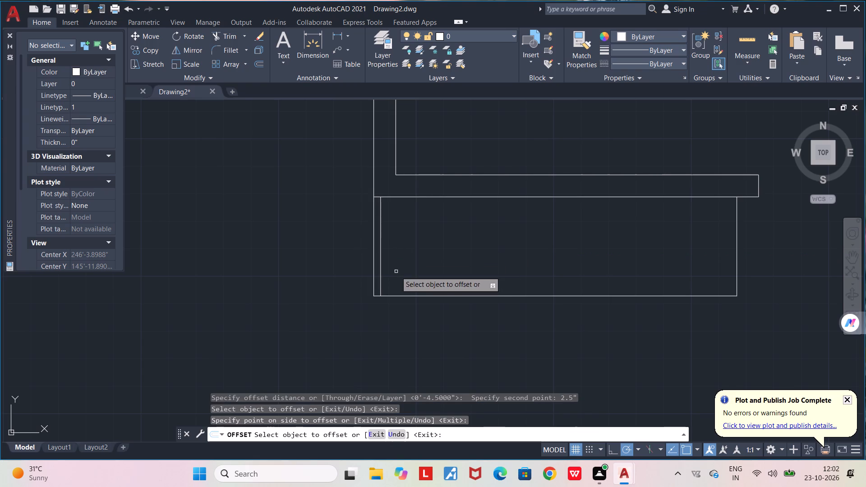
left_click(405, 295)
left_click(405, 271)
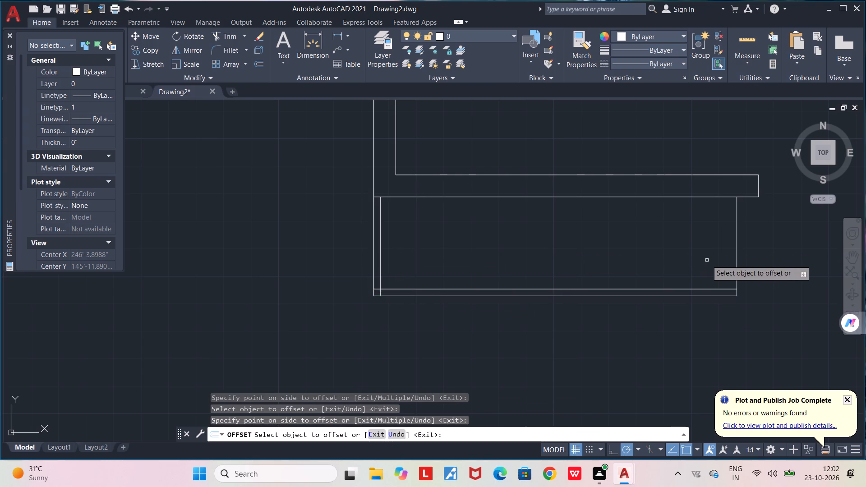
left_click(737, 247)
left_click(719, 247)
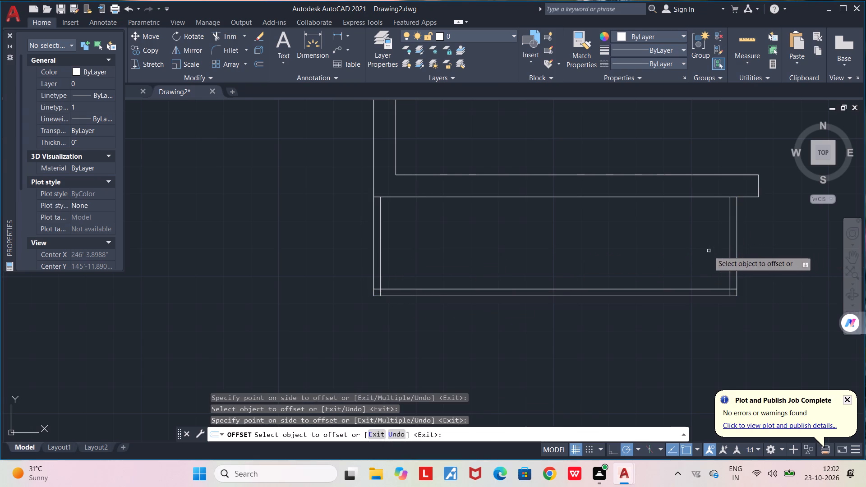
Offset the left, bottom and right lines of the right front outline inward by 2.5".
middle_click_drag(704, 250, 415, 266)
scroll(408, 267, "down", 3)
scroll(488, 267, "up", 3)
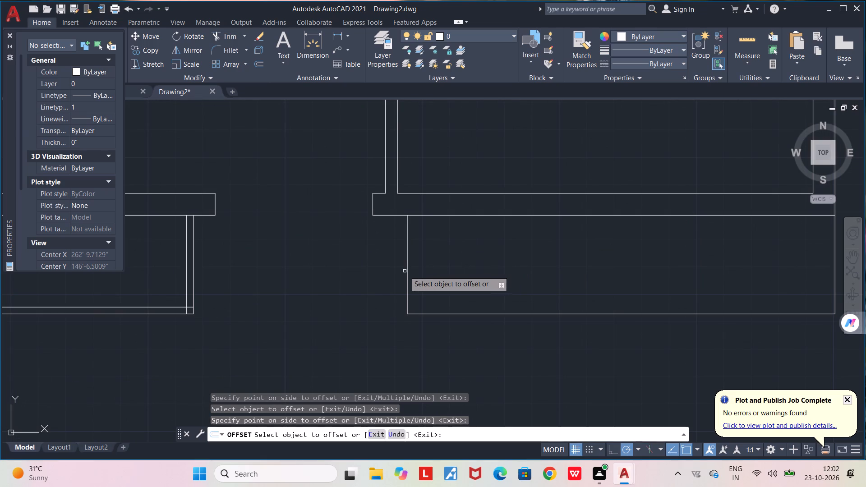
left_click(406, 272)
left_click(426, 278)
left_click(438, 314)
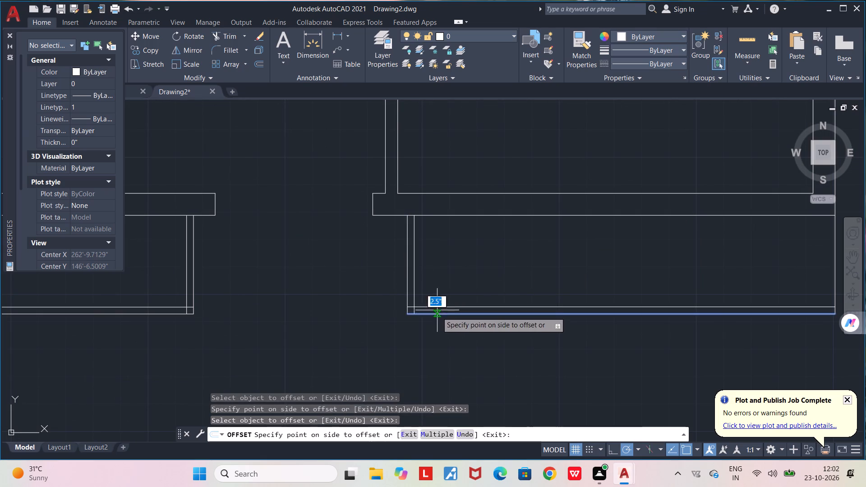
left_click(435, 290)
middle_click_drag(657, 271, 475, 284)
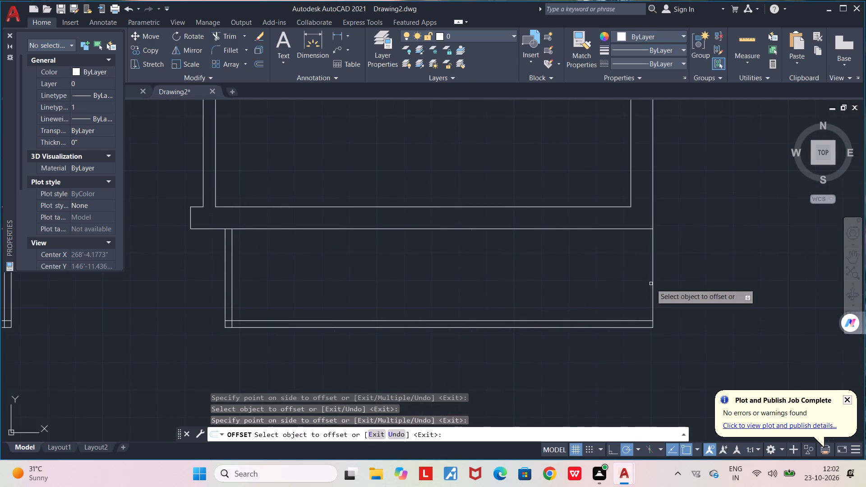
left_click(654, 285)
left_click(633, 280)
scroll(619, 283, "down", 4)
middle_click_drag(509, 340, 504, 327)
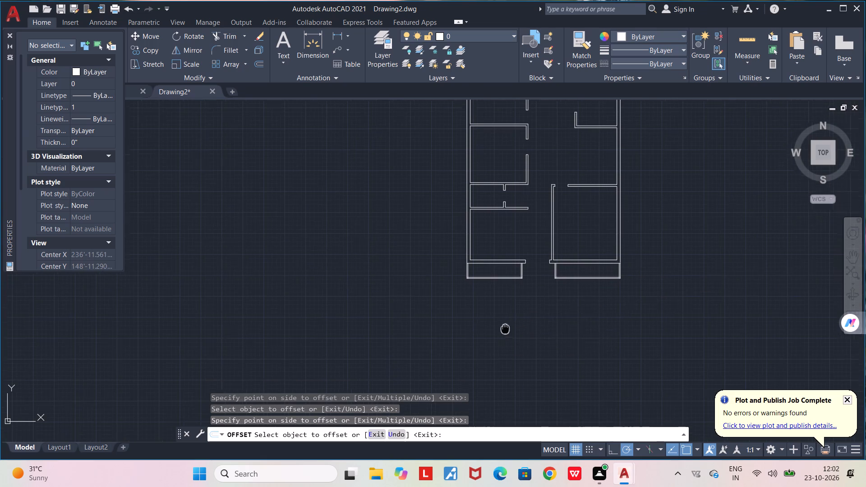
middle_click_drag(504, 327, 497, 320)
middle_click_drag(524, 285, 485, 305)
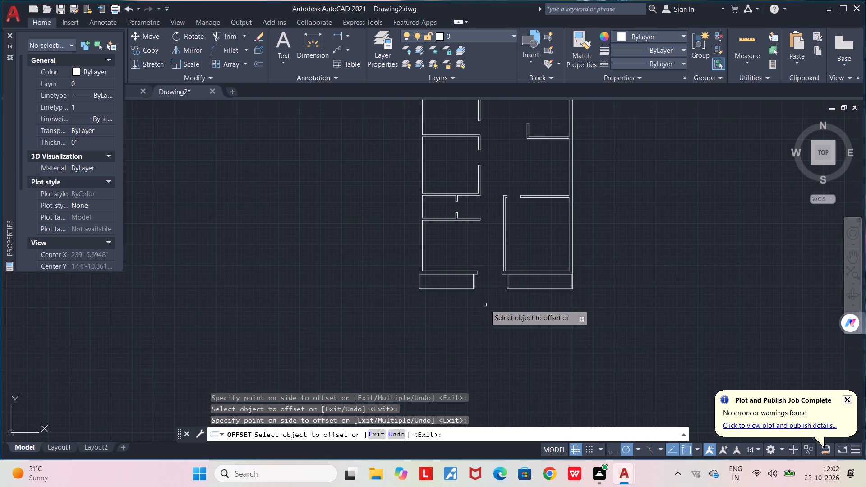
key("space")
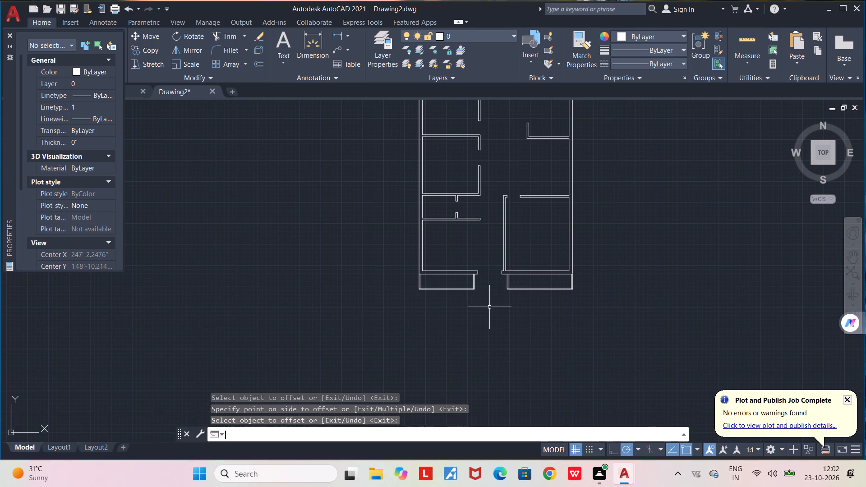
Draw a closed rectangular outline below the front entrance opening, about 4'-9.5" wide and 2'-7" deep, between the wall ends.
scroll(486, 288, "up", 2)
middle_click_drag(479, 266, 460, 299)
scroll(451, 303, "up", 2)
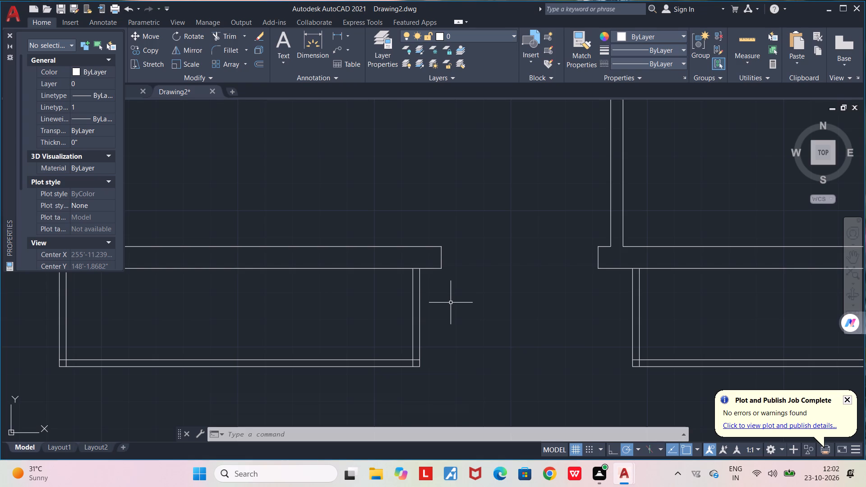
key("l")
key("Return")
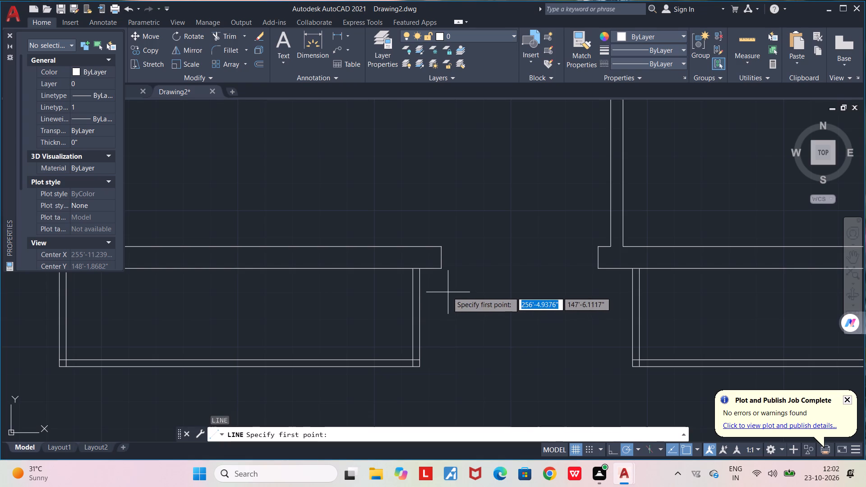
left_click(443, 271)
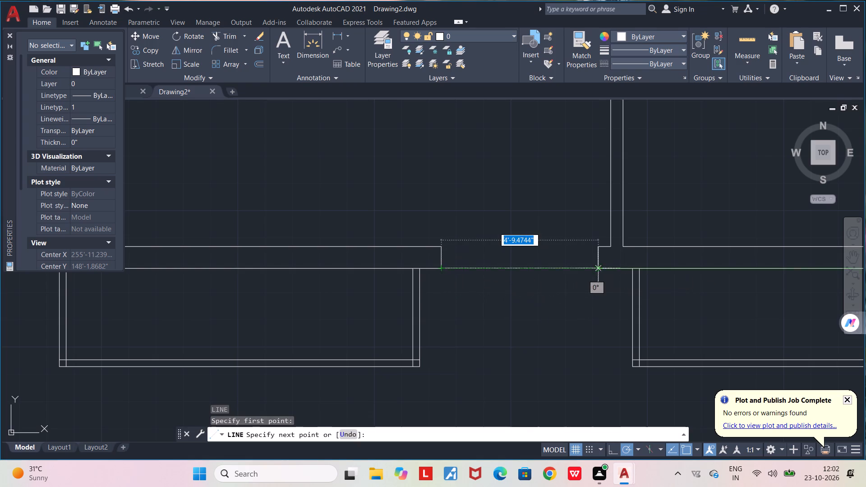
left_click(599, 268)
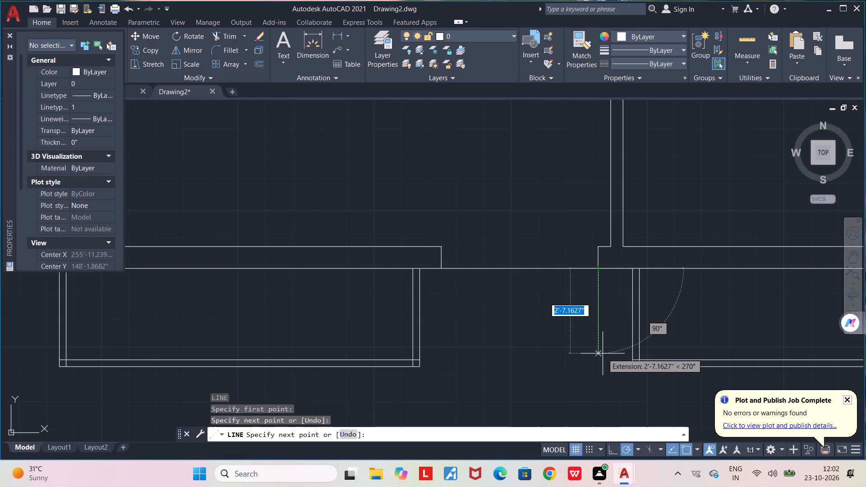
left_click(603, 354)
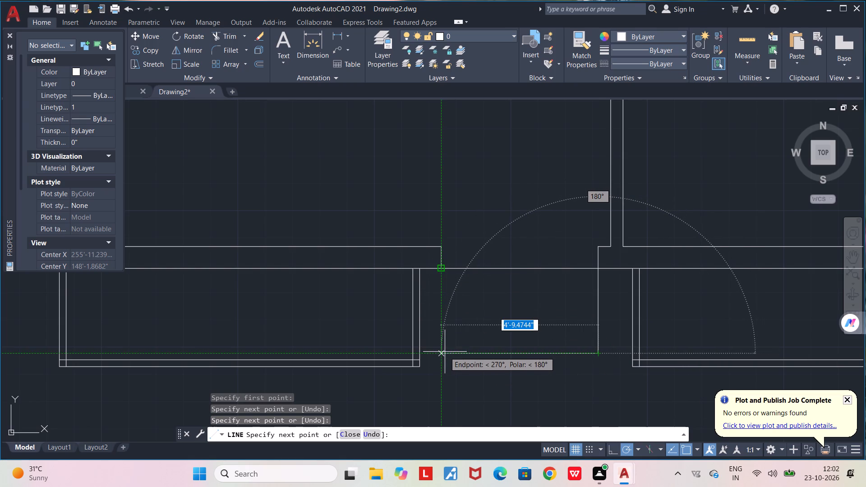
left_click(441, 353)
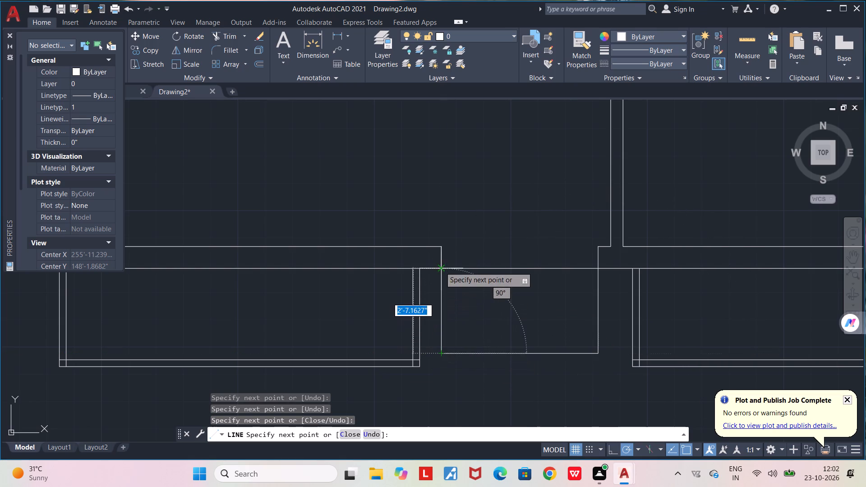
left_click(440, 267)
key("space")
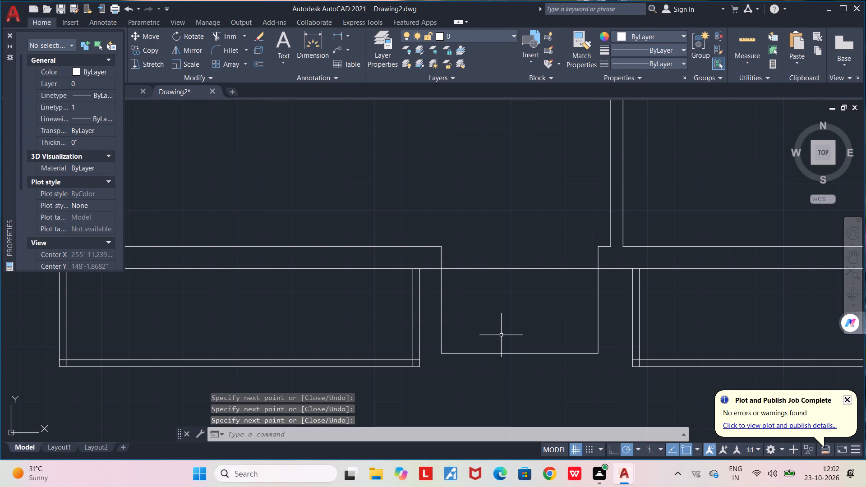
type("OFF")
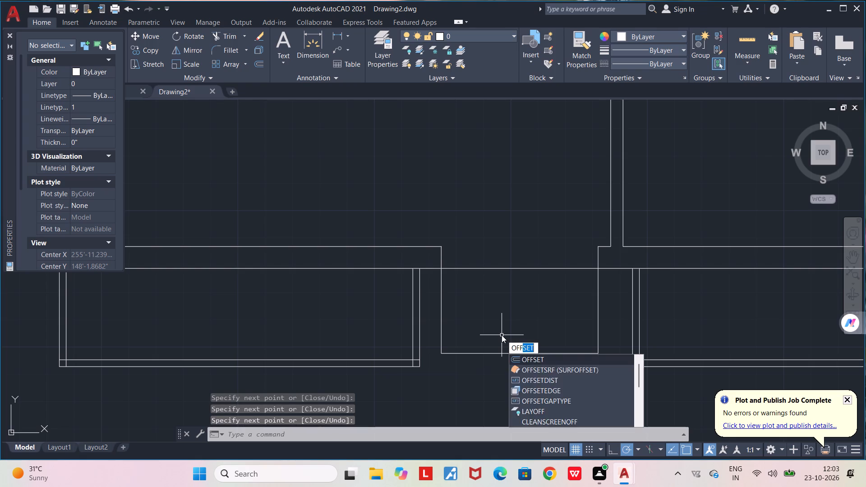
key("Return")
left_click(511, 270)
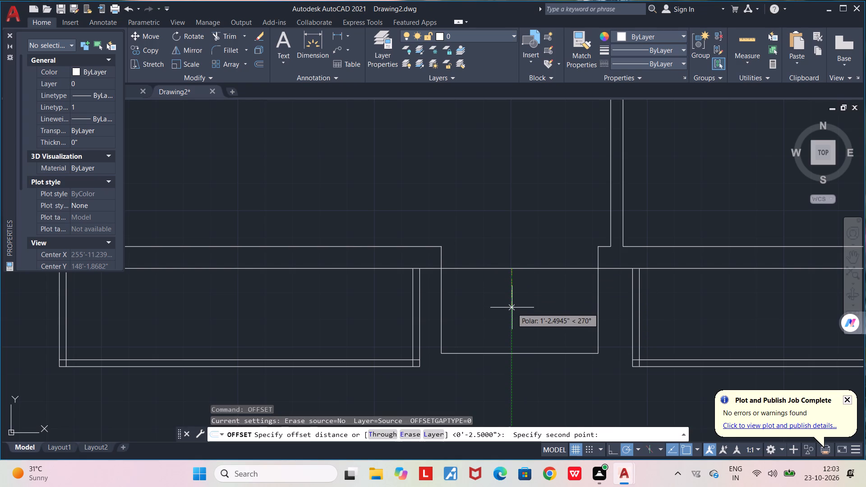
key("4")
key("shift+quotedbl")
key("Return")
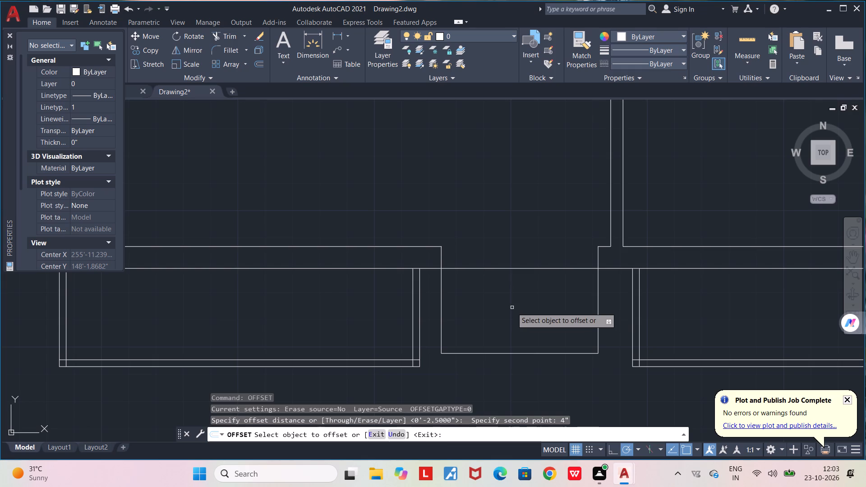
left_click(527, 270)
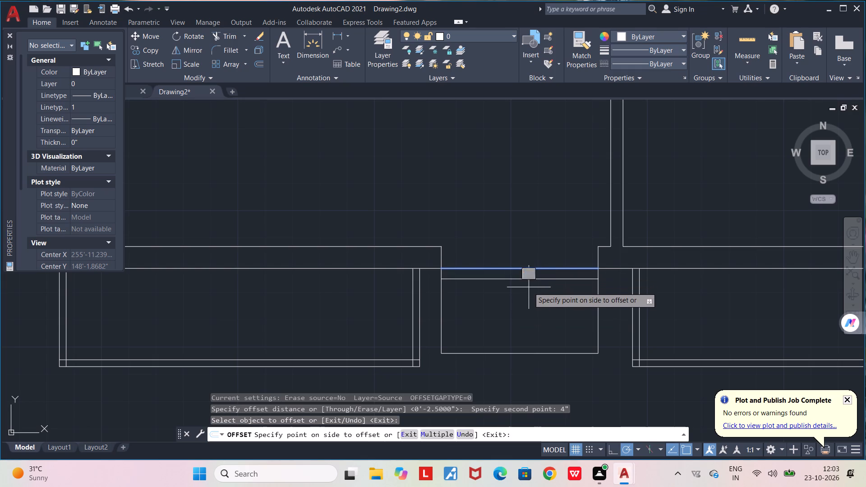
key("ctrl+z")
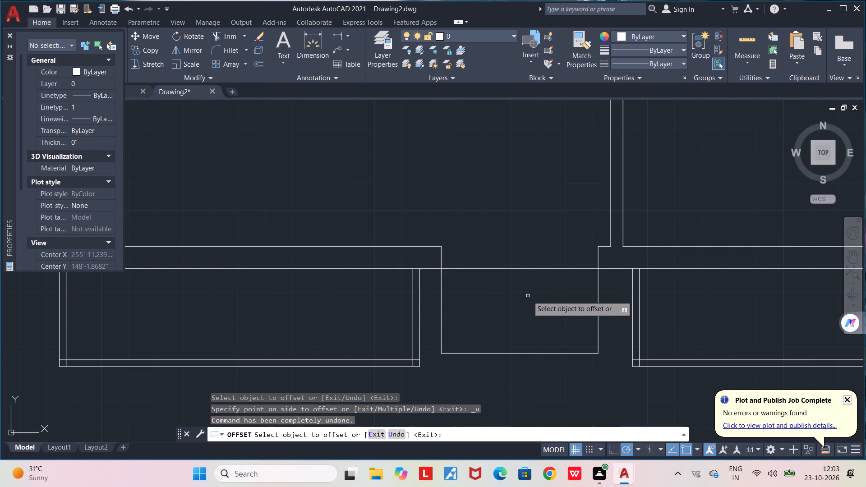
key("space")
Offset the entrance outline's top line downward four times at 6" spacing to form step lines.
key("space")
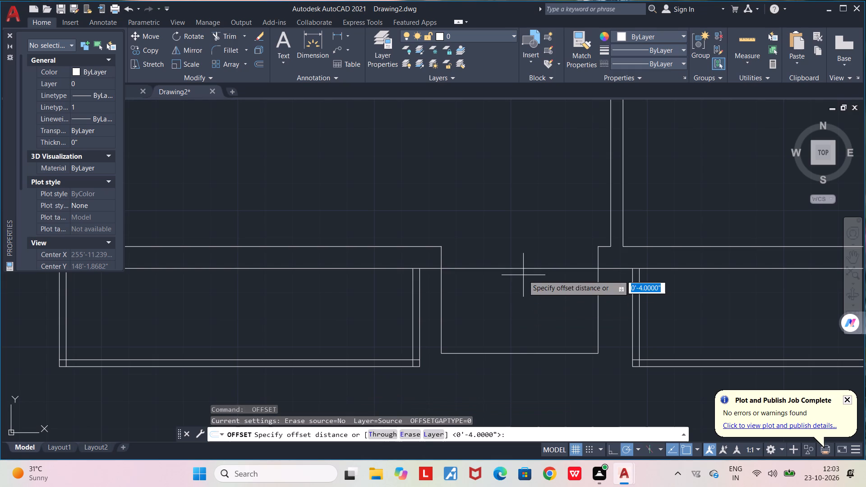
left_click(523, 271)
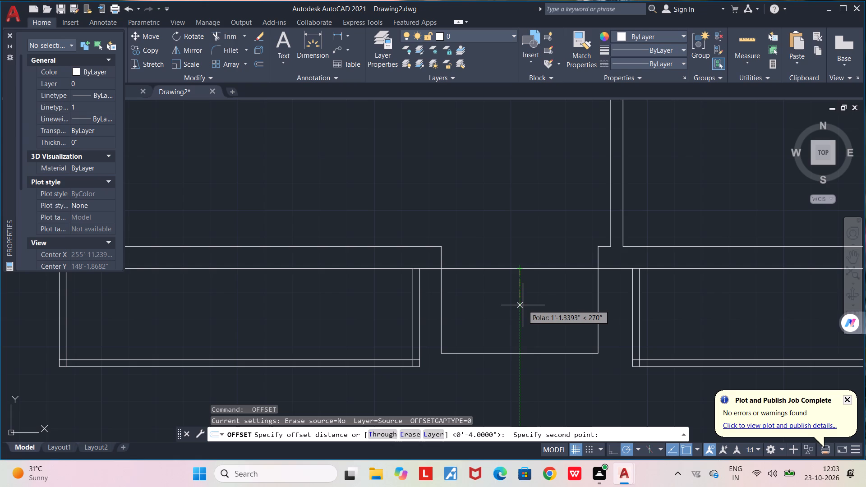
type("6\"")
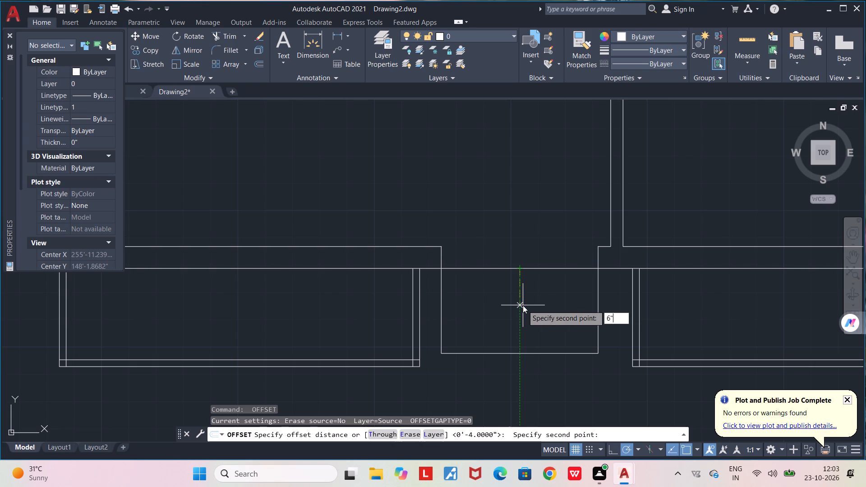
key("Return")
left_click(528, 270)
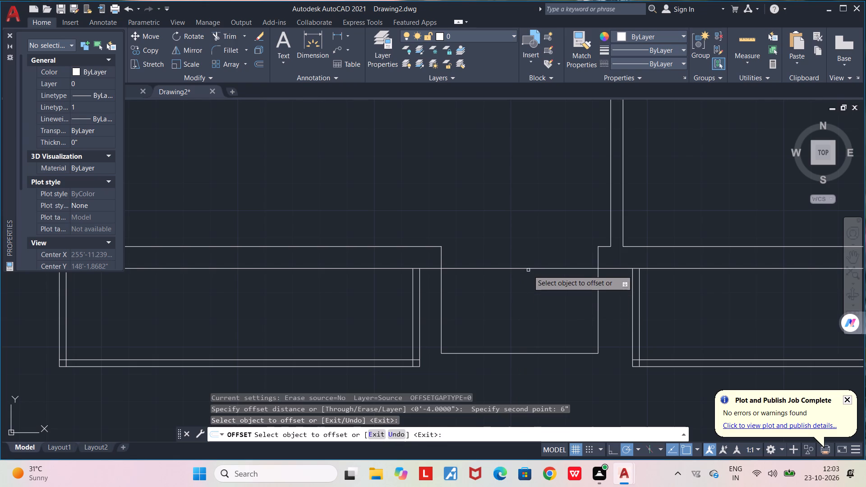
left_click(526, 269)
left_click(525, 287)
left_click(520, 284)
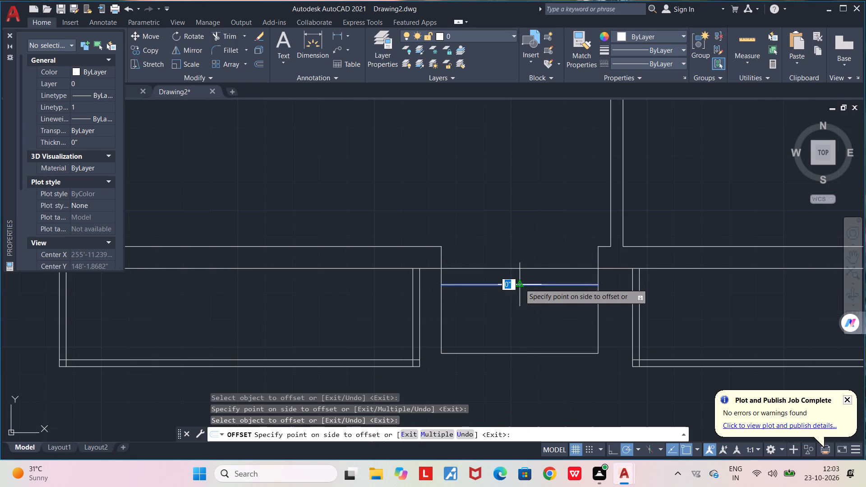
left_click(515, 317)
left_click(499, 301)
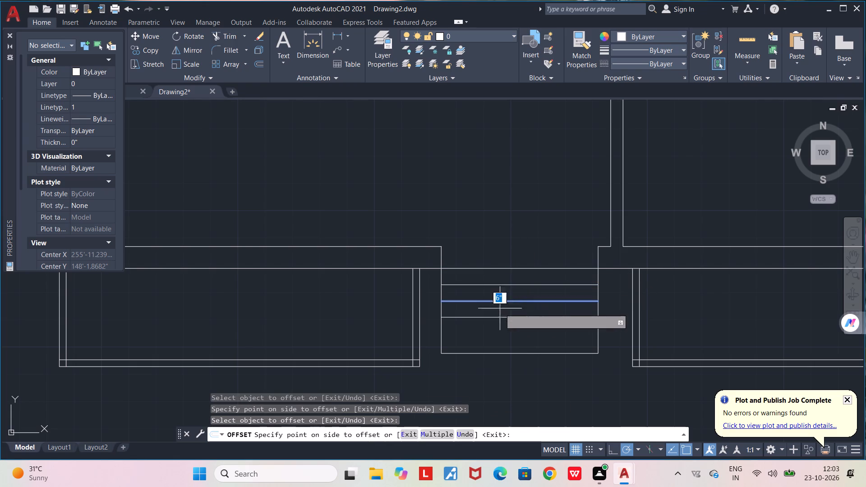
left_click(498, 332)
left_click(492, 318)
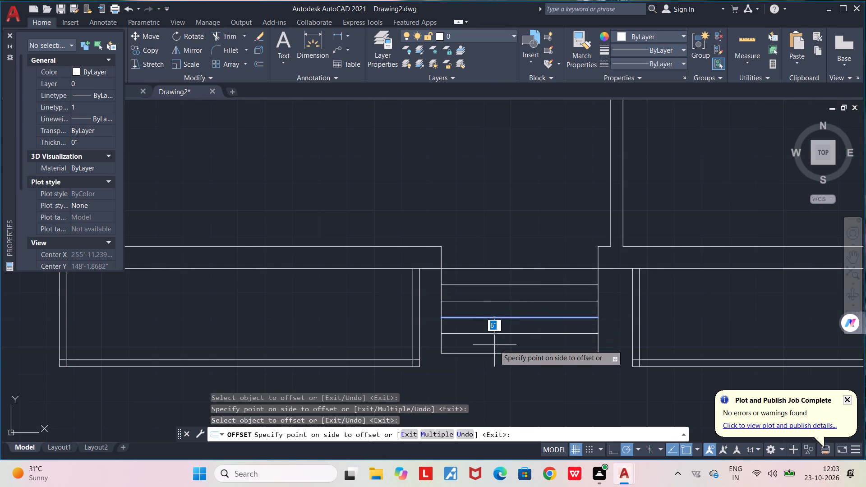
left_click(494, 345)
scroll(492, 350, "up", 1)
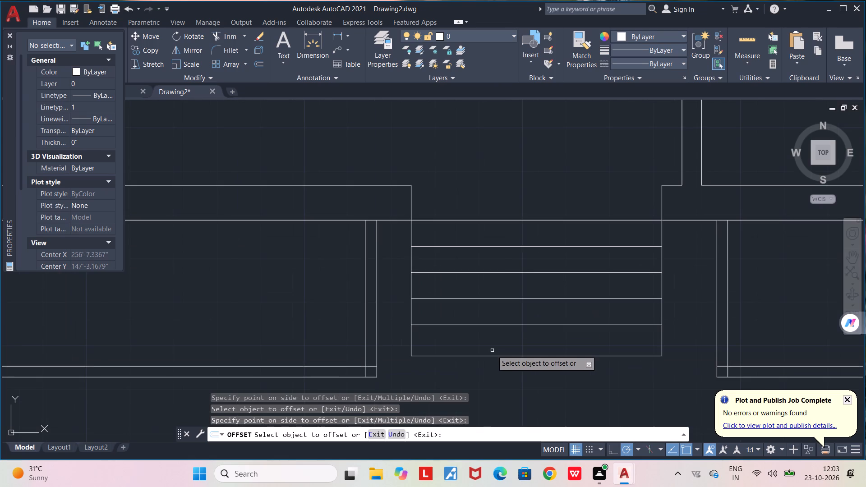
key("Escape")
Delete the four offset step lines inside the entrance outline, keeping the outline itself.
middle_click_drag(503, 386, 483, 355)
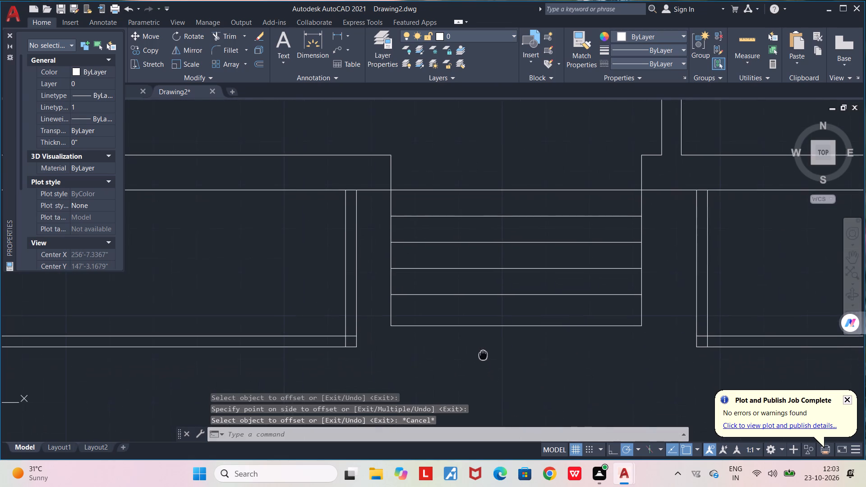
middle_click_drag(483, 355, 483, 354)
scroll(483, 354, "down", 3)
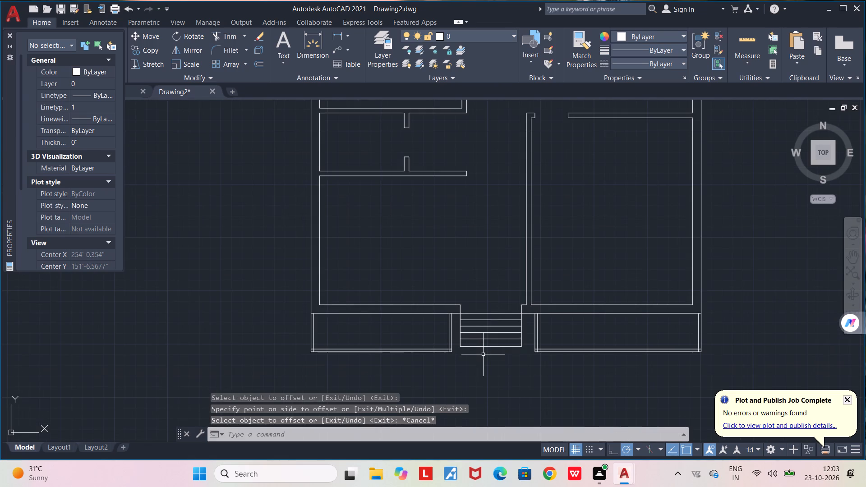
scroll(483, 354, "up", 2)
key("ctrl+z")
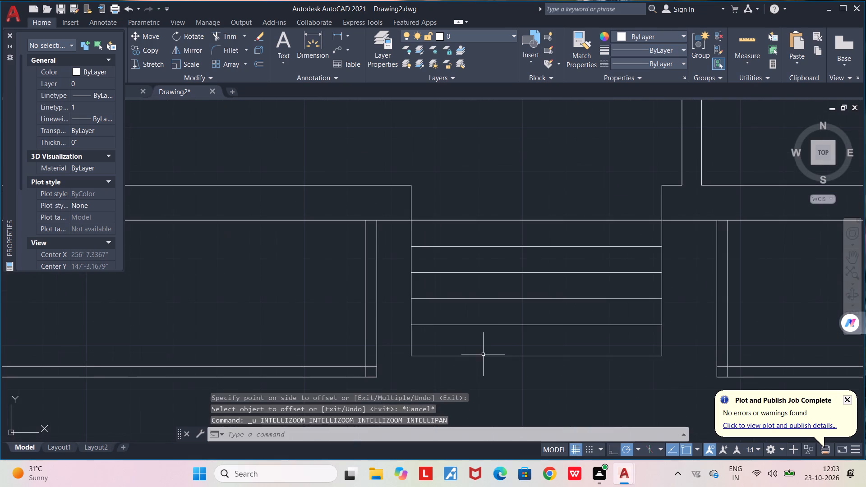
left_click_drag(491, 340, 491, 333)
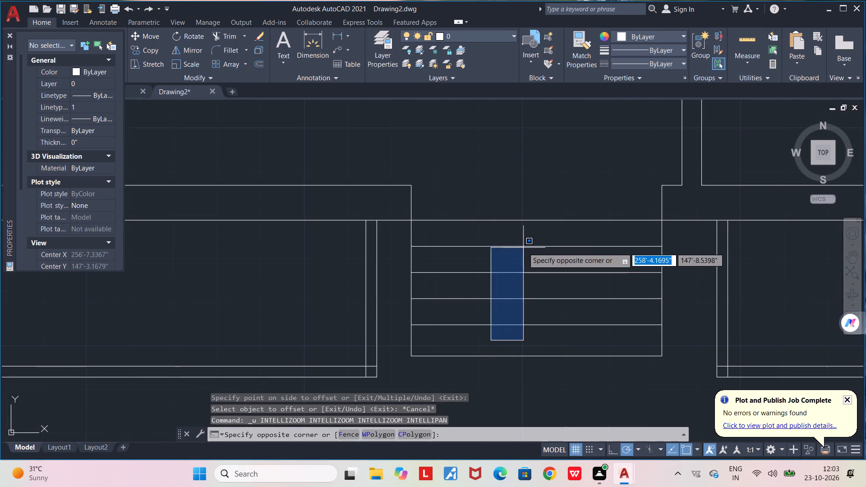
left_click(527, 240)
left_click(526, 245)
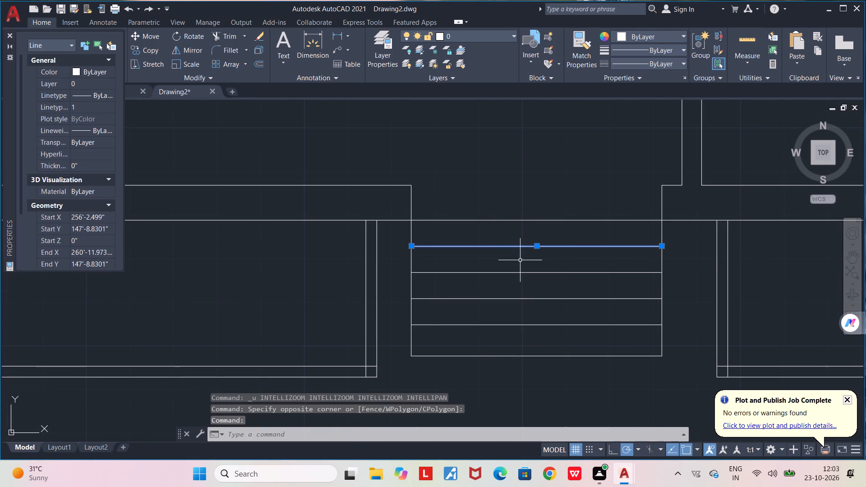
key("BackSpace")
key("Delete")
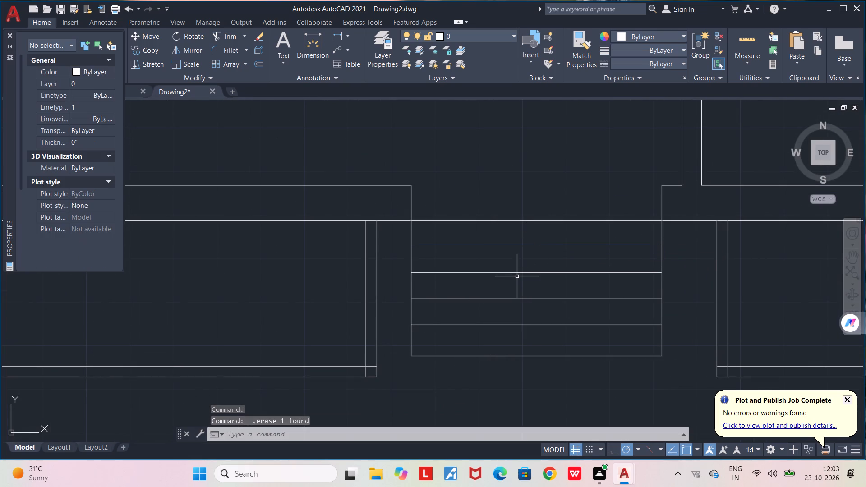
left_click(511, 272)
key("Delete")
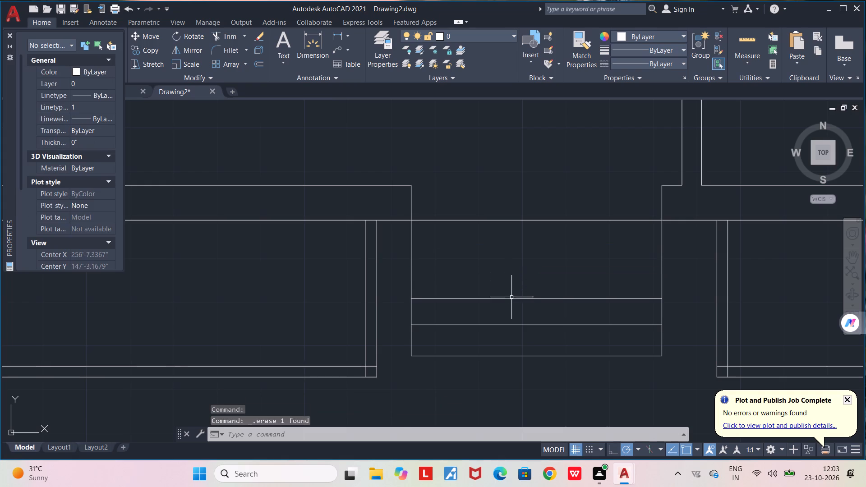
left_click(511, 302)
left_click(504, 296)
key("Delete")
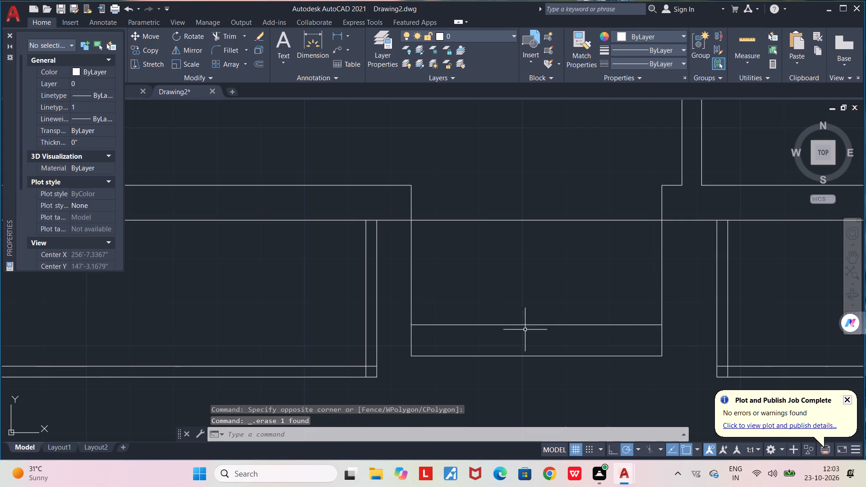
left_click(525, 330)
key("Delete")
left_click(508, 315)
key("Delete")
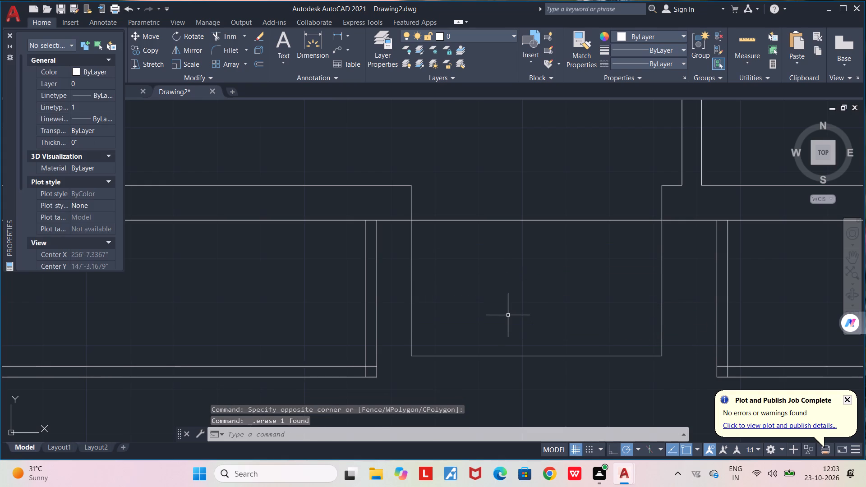
Offset the entrance outline's top line downward twice at 1' spacing to form two step lines.
type("OFF")
key("Return")
left_click(518, 223)
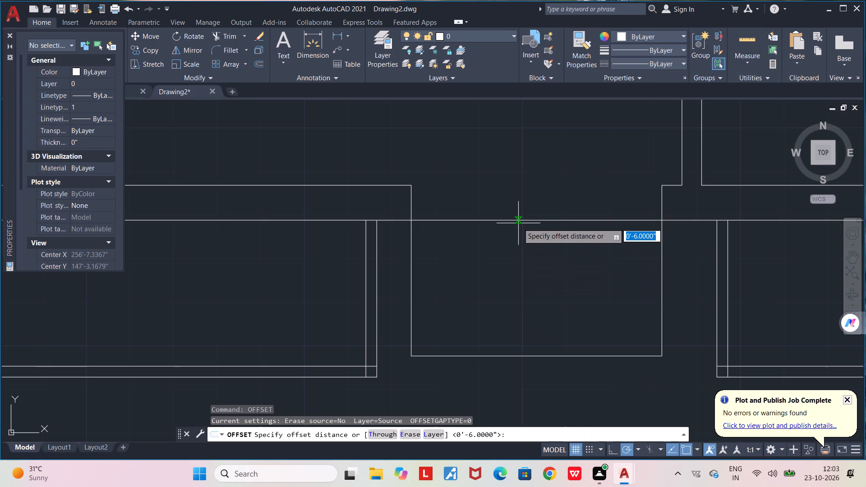
type("1'")
key("Return")
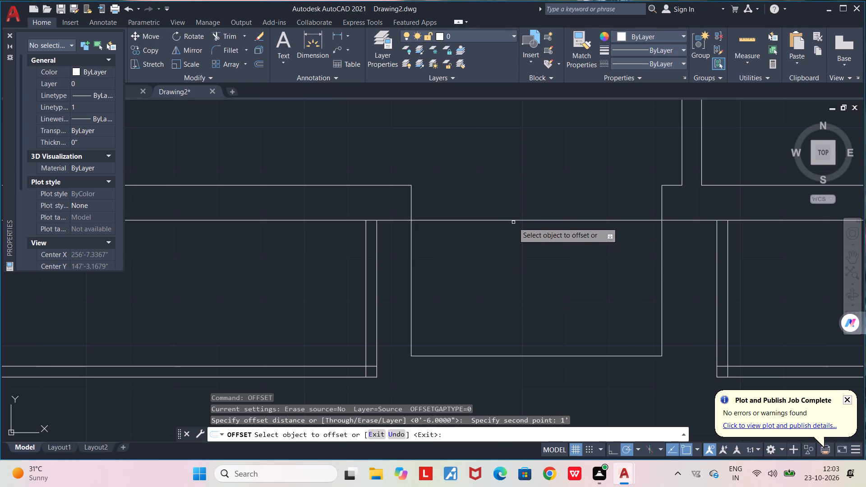
left_click(511, 220)
left_click(513, 233)
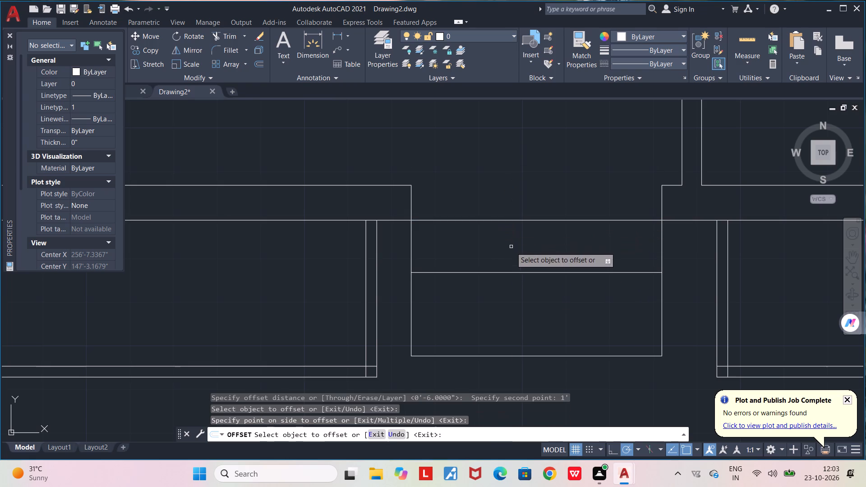
left_click(495, 272)
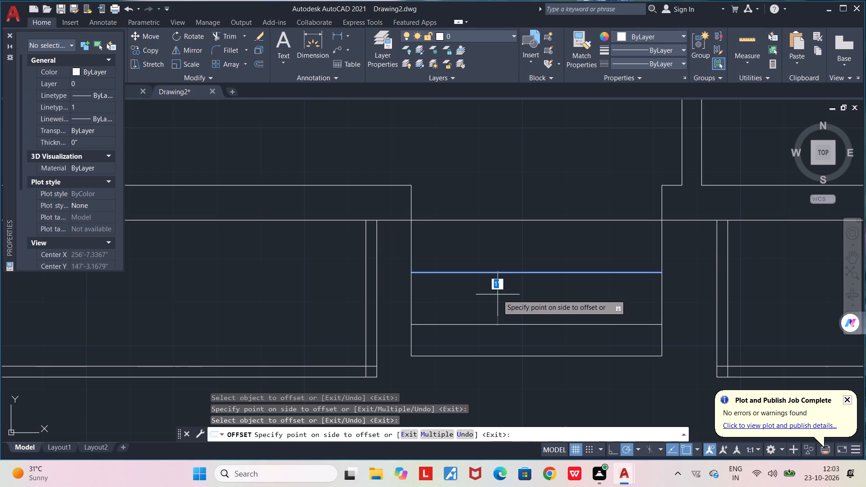
left_click(497, 294)
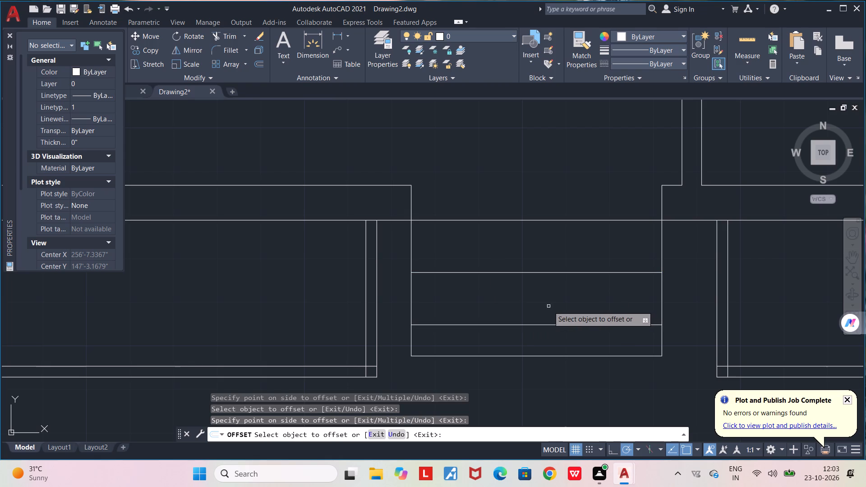
key("space")
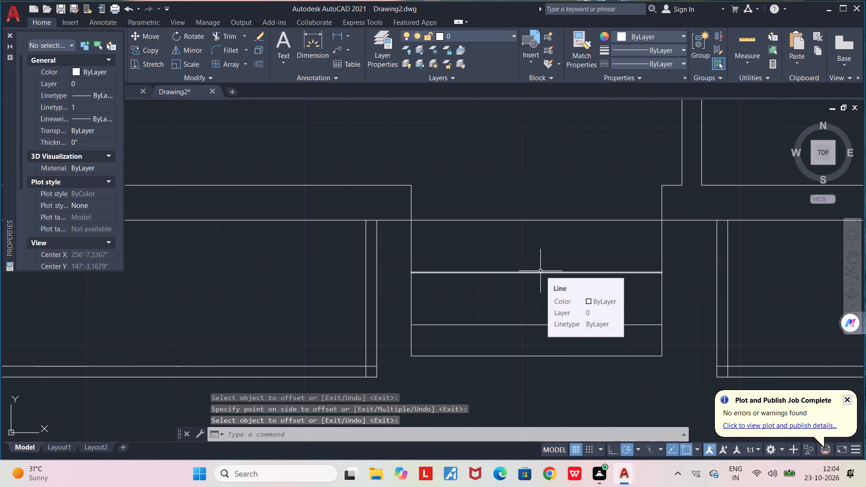
Move both step lines slightly upward inside the entrance outline, the lower one by about 3.9".
left_click(543, 273)
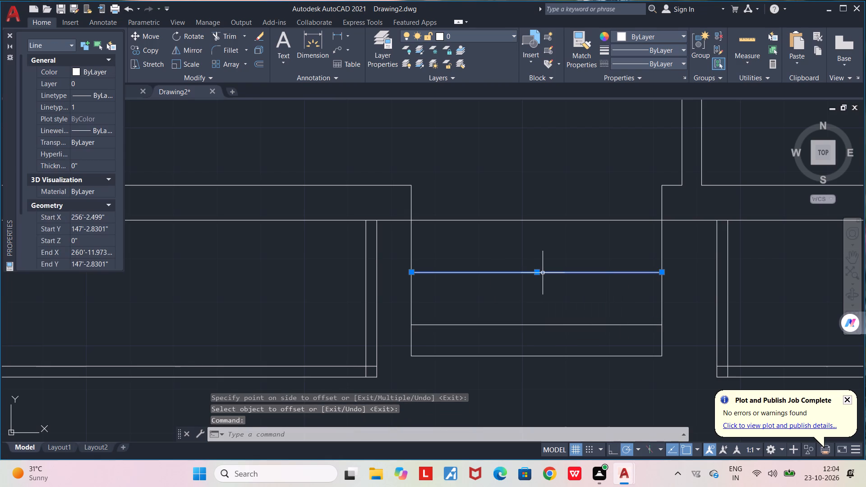
key("m")
key("Return")
left_click(543, 273)
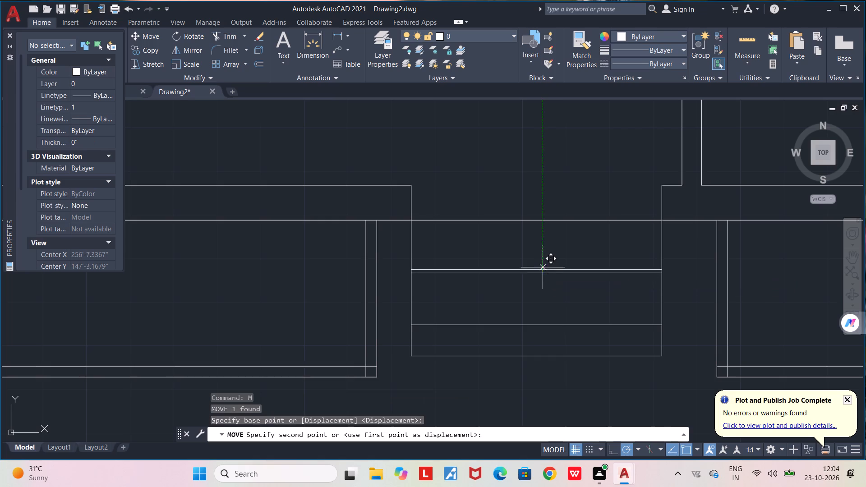
left_click(542, 263)
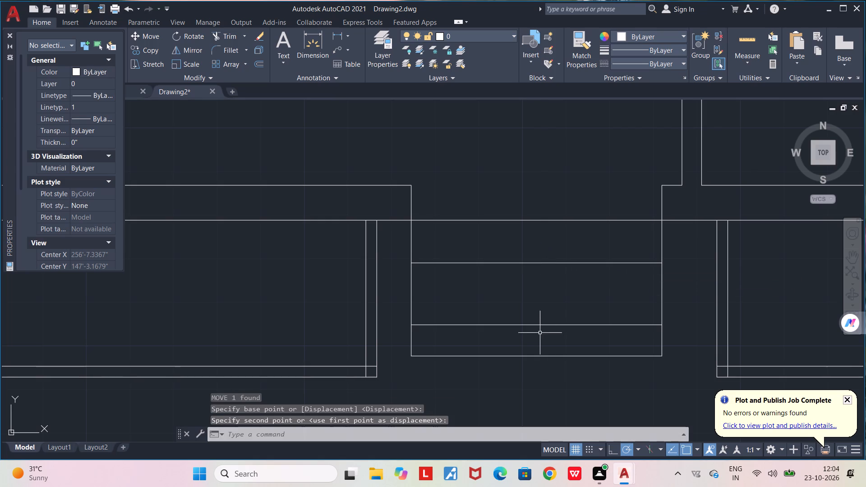
left_click(537, 324)
type(",M")
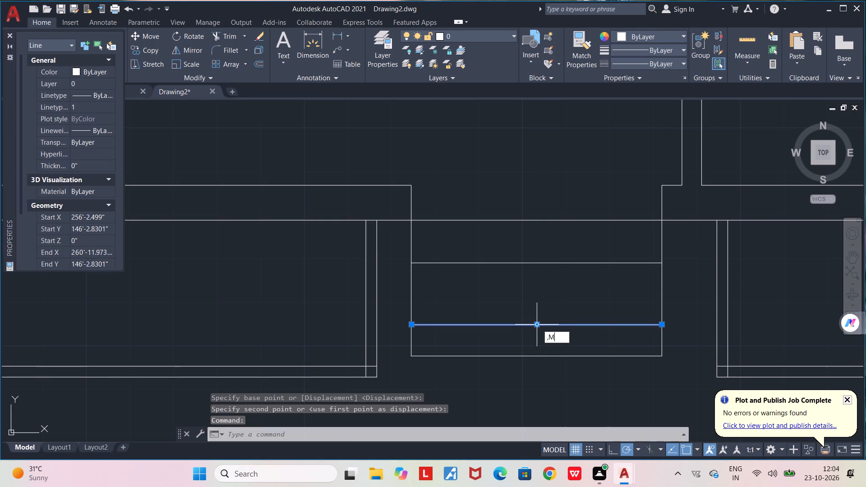
key("BackSpace")
key("BackSpace")
key("m")
key("Return")
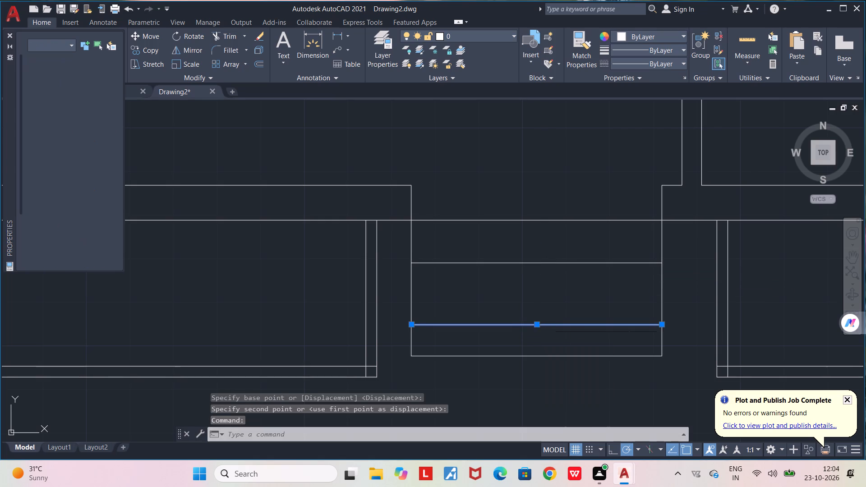
left_click(537, 324)
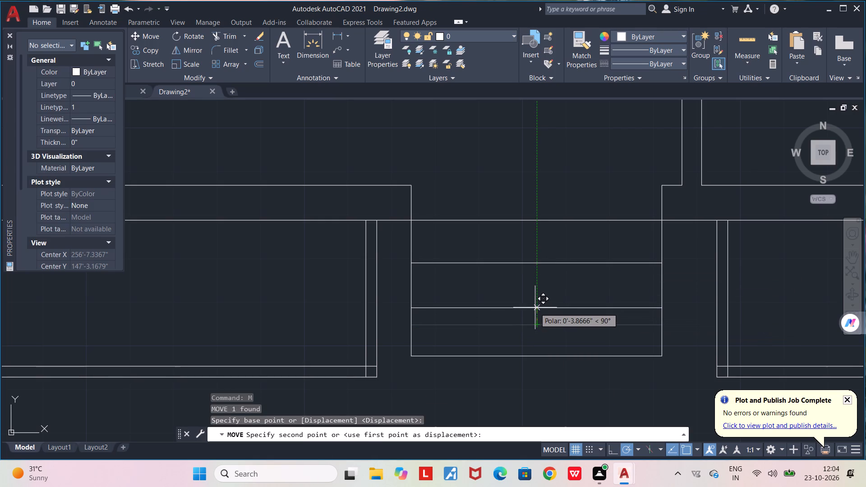
left_click(535, 307)
Trim the overlapping ends of the inner offset lines at both bottom corners of the left front enclosure.
scroll(546, 358, "down", 2)
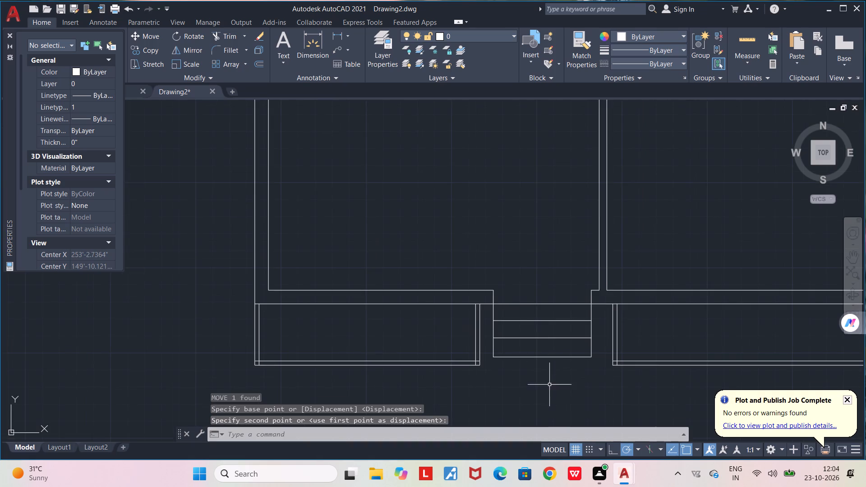
middle_click_drag(549, 385, 493, 345)
key("Escape")
middle_click_drag(492, 357, 496, 335)
scroll(496, 335, "down", 1)
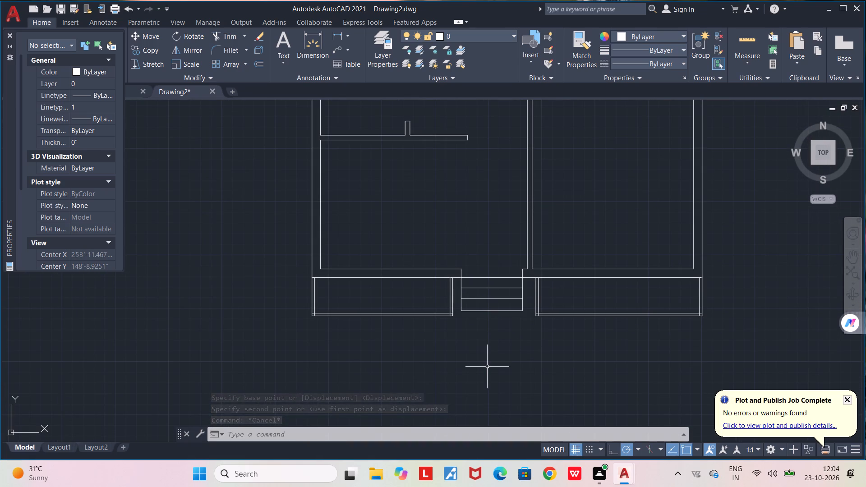
scroll(409, 340, "up", 1)
middle_click_drag(418, 349, 607, 340)
scroll(424, 295, "up", 2)
key("t")
key("r")
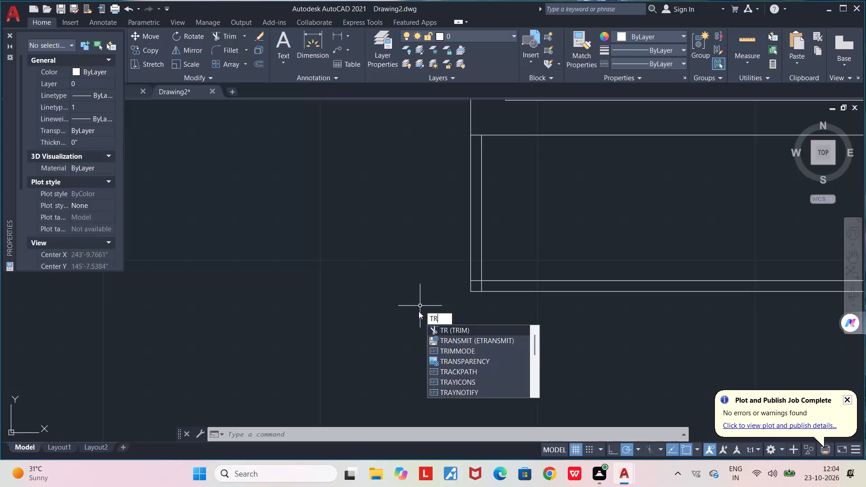
key("Return")
scroll(481, 284, "up", 3)
left_click_drag(461, 257, 465, 258)
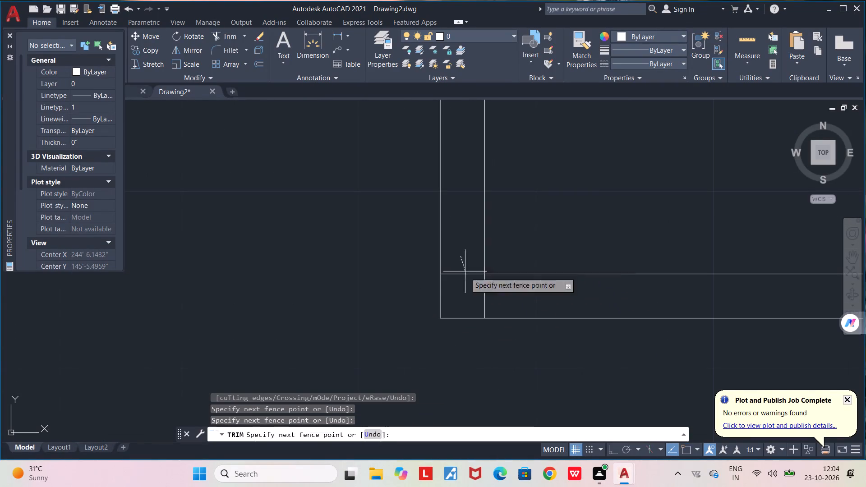
left_click(492, 301)
middle_click_drag(515, 299, 280, 304)
scroll(280, 304, "down", 4)
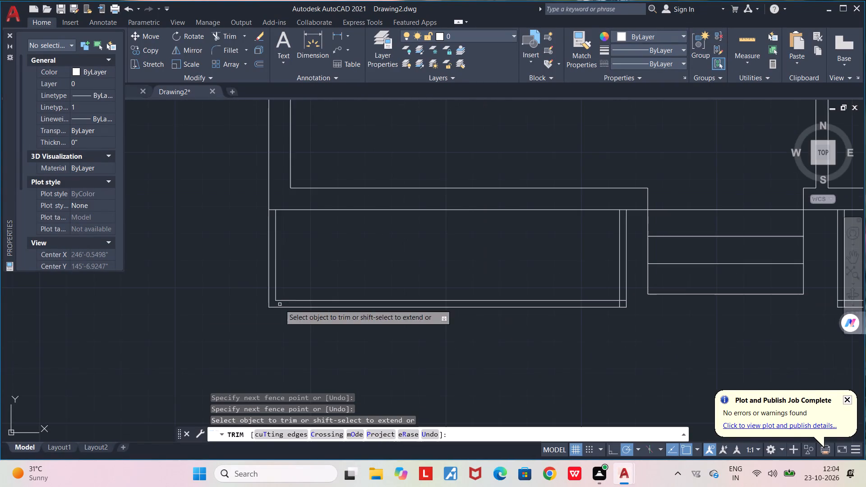
scroll(627, 306, "up", 4)
left_click(603, 259)
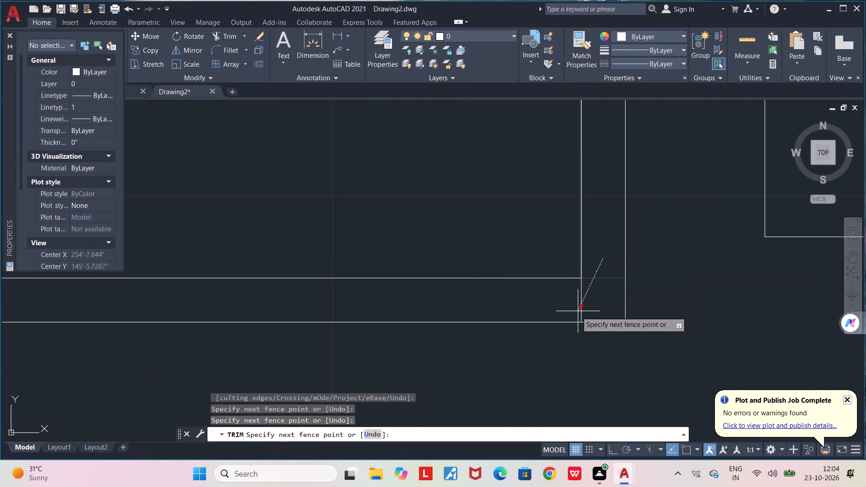
left_click(570, 311)
Trim the overlapping ends of the inner offset lines at both bottom corners of the right front enclosure.
scroll(571, 312, "up", 1)
scroll(571, 312, "down", 5)
middle_click_drag(640, 324, 373, 319)
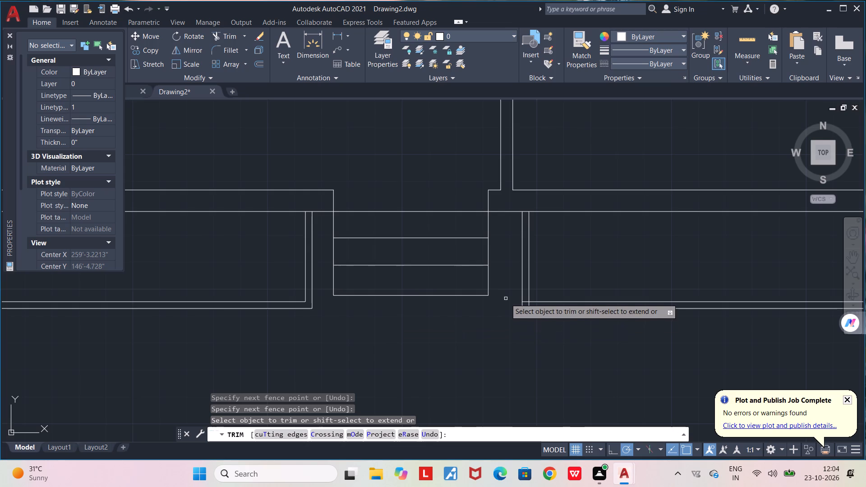
scroll(517, 294, "up", 6)
left_click_drag(534, 294, 537, 302)
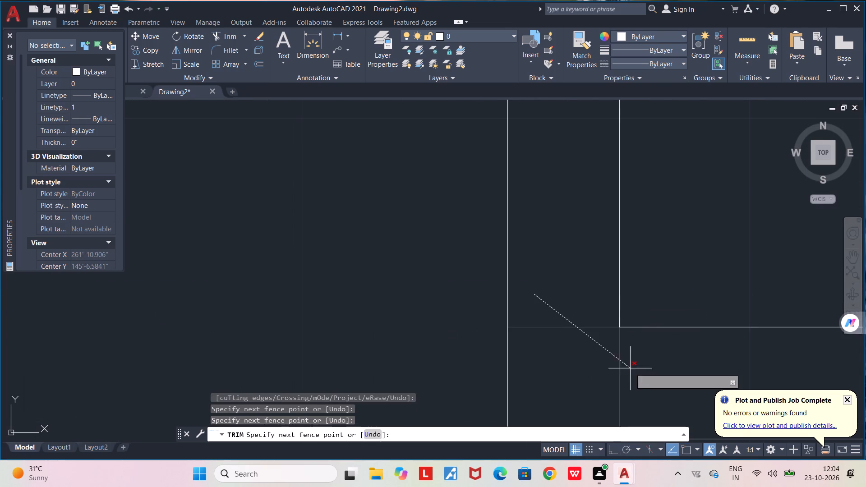
left_click(630, 366)
middle_click_drag(647, 362, 402, 326)
scroll(404, 326, "down", 8)
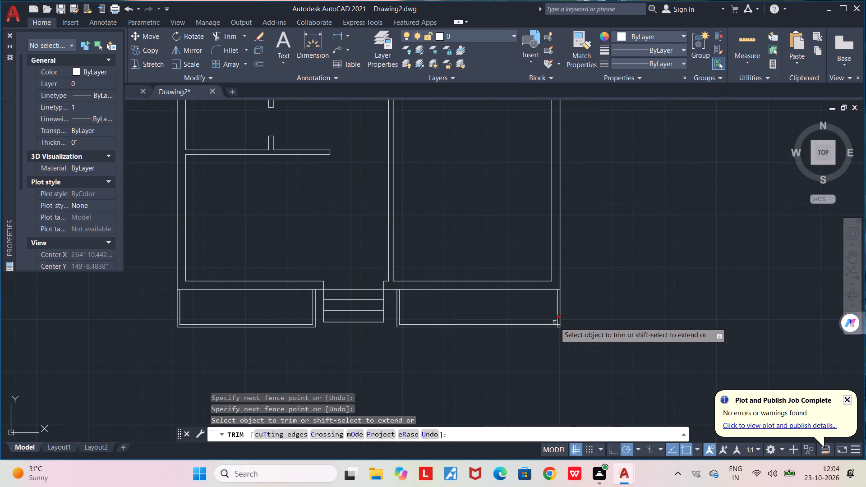
scroll(564, 323, "up", 4)
scroll(534, 345, "up", 4)
left_click(399, 349)
left_click_drag(530, 344, 529, 332)
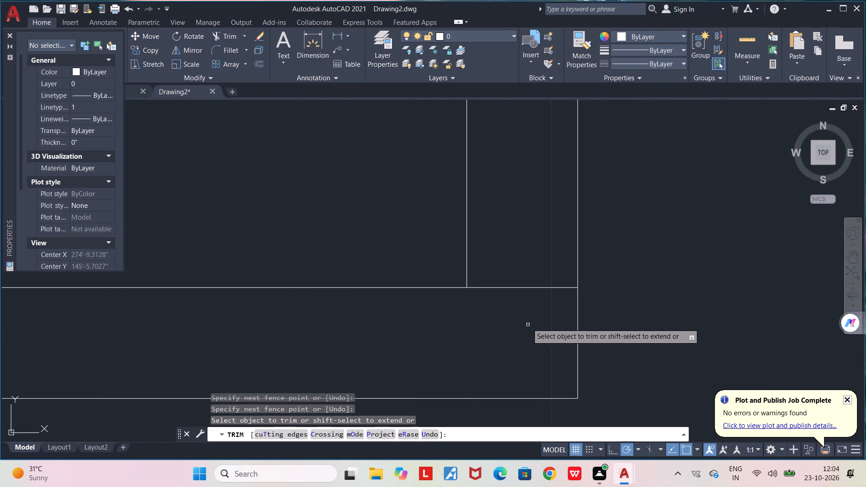
left_click(518, 286)
scroll(518, 286, "down", 8)
scroll(519, 249, "up", 4)
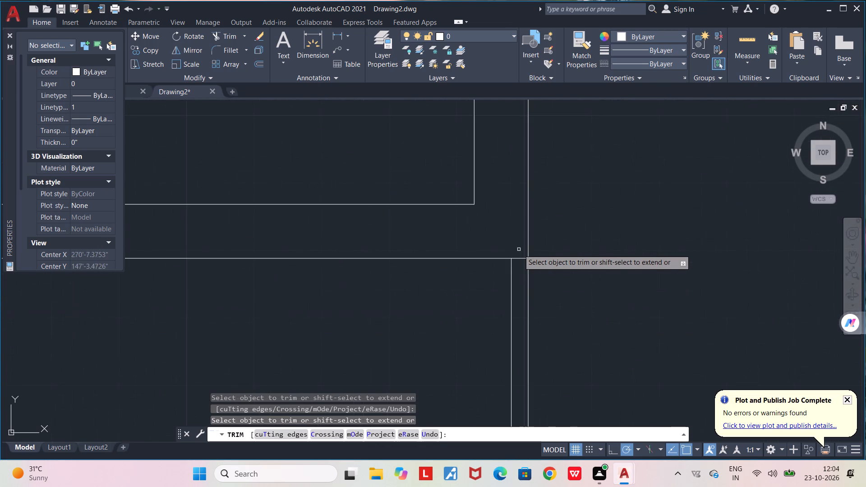
middle_click_drag(421, 316, 618, 288)
scroll(618, 288, "down", 3)
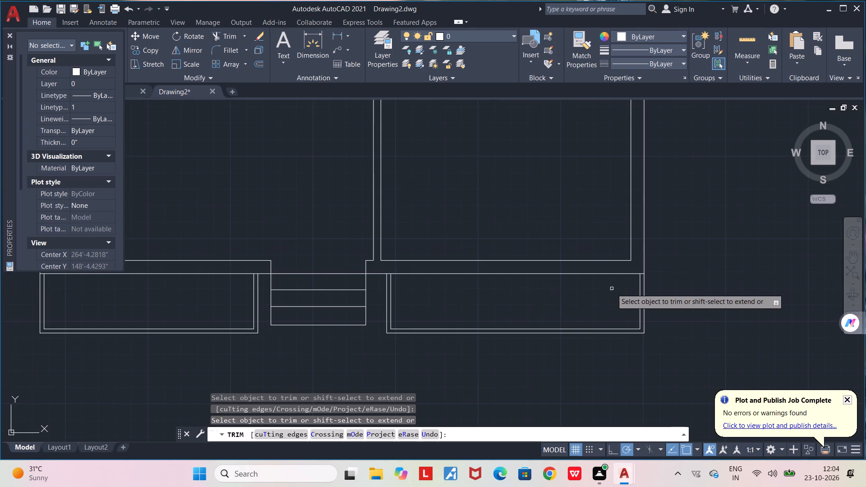
middle_click_drag(415, 308, 571, 299)
scroll(572, 299, "down", 1)
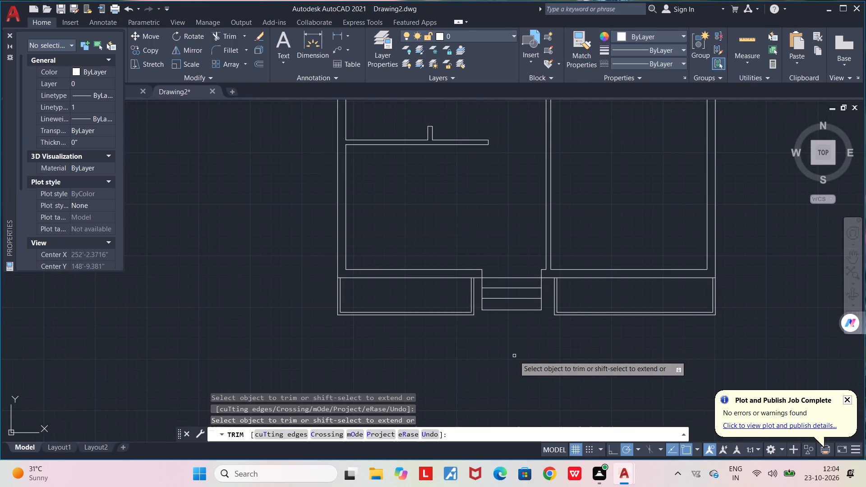
key("Escape")
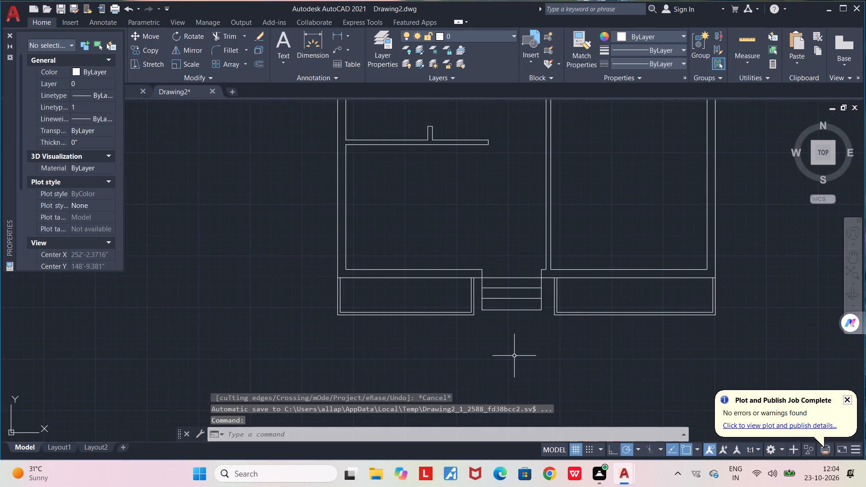
Draw a rectangle about 4'-6" wide across the thickness of the top outer wall, above the upper-left room.
scroll(514, 356, "down", 3)
scroll(505, 296, "up", 1)
middle_click_drag(504, 296, 502, 296)
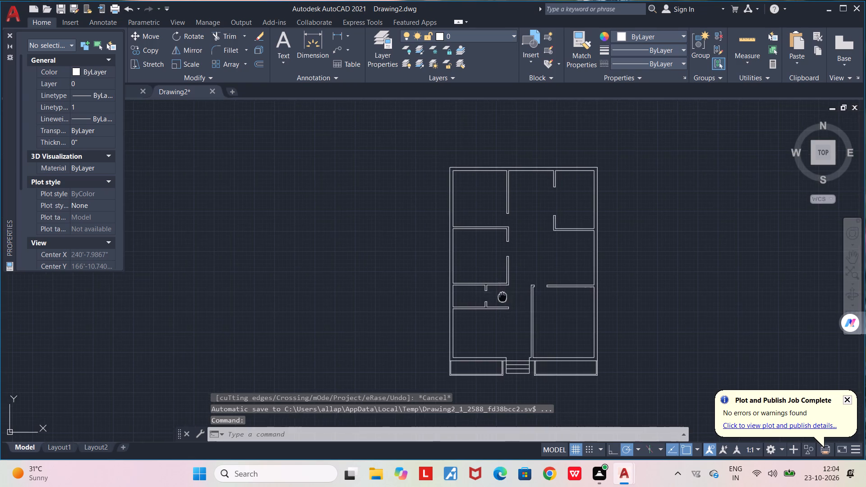
middle_click_drag(502, 296, 426, 303)
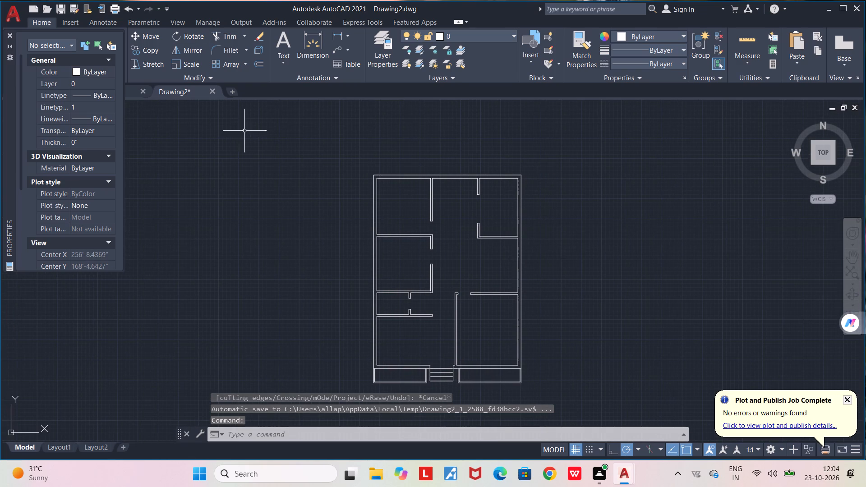
middle_click_drag(410, 213, 382, 181)
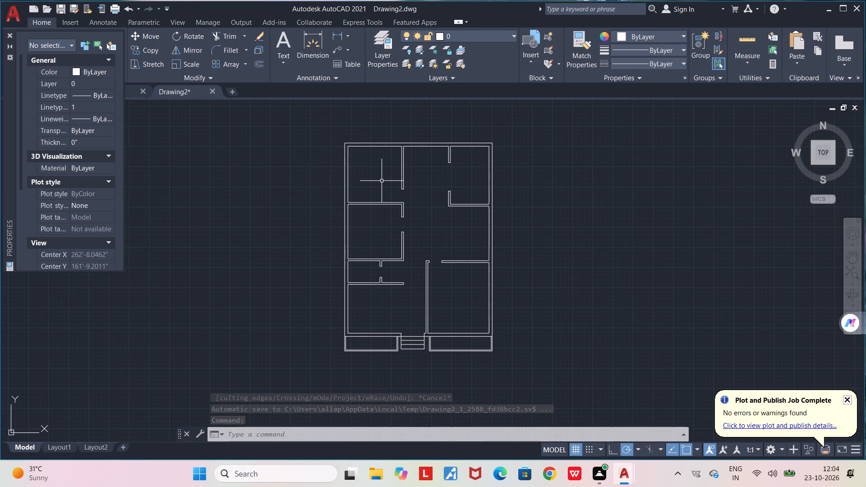
scroll(372, 146, "up", 2)
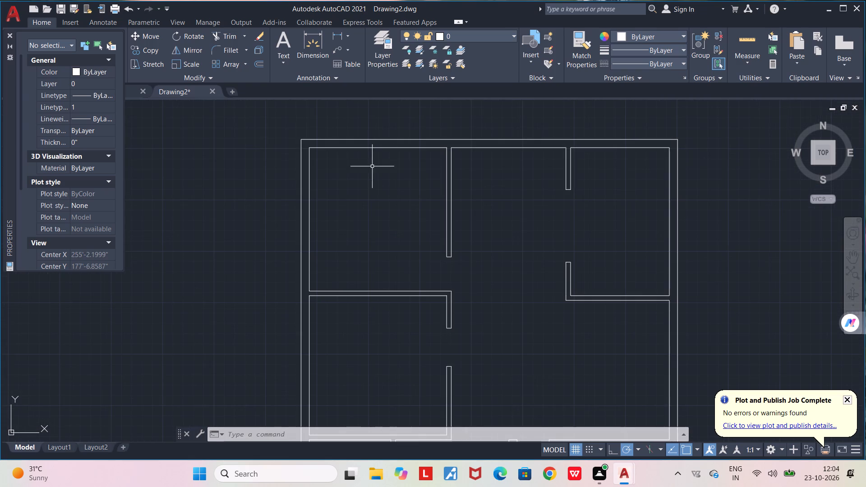
middle_click_drag(386, 228, 397, 276)
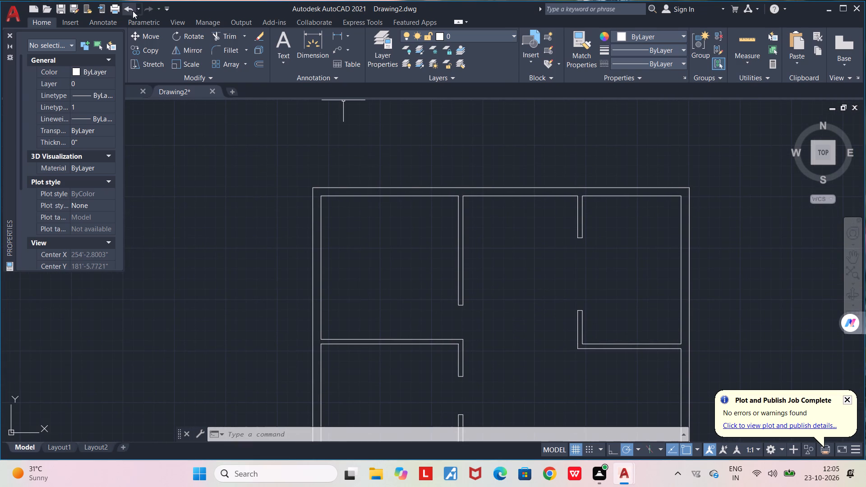
left_click(9, 35)
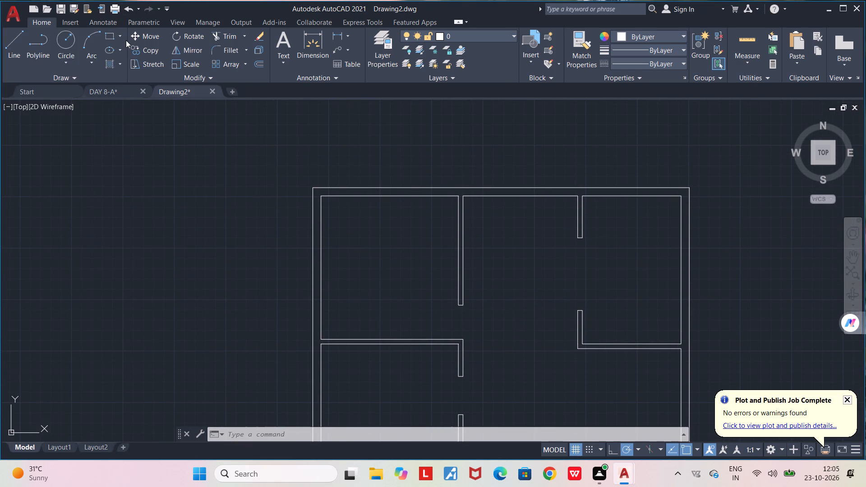
left_click(112, 32)
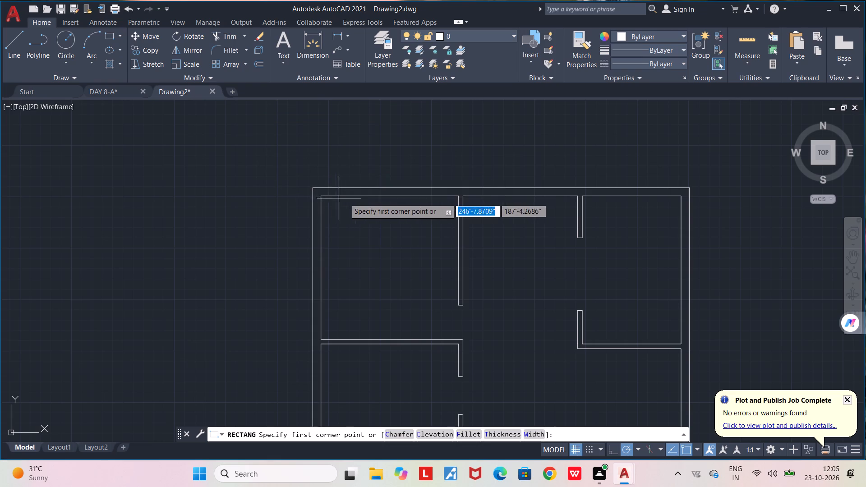
left_click(360, 188)
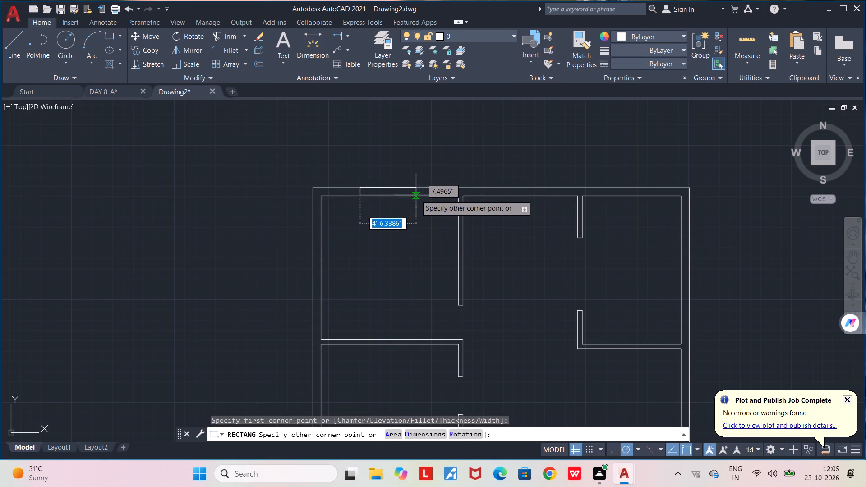
left_click(415, 197)
middle_click_drag(407, 221, 396, 225)
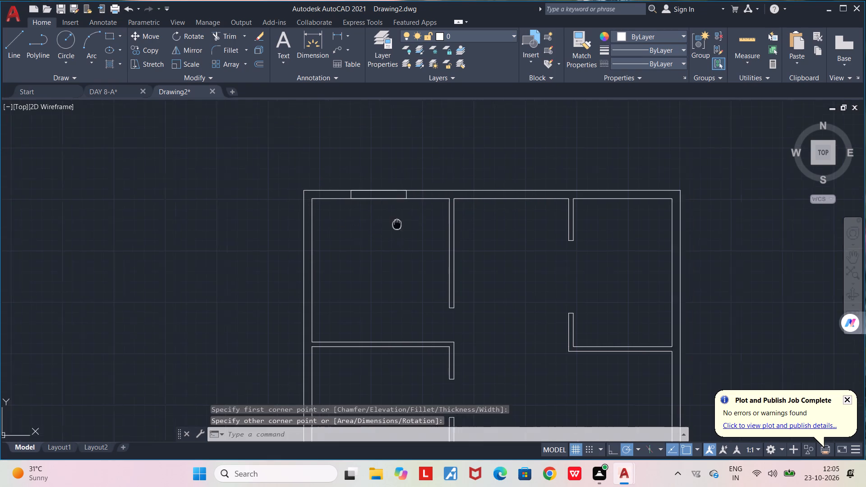
Draw window rectangles across the top outer wall's thickness, about 4'-11" wide above the middle space and about 3'-11" wide above the upper-right room.
middle_click_drag(396, 225, 309, 228)
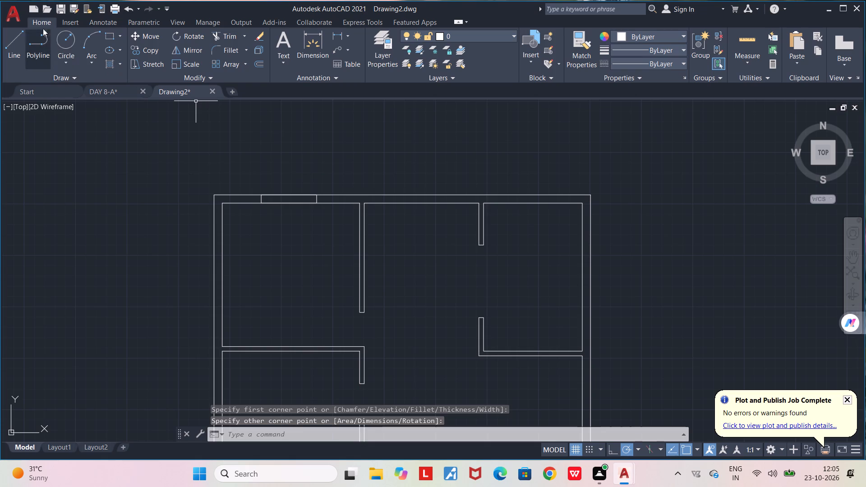
left_click(107, 35)
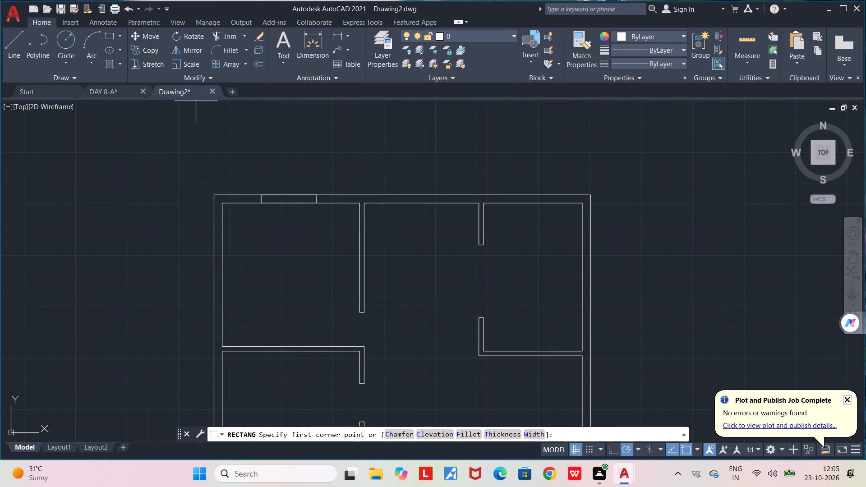
left_click(396, 196)
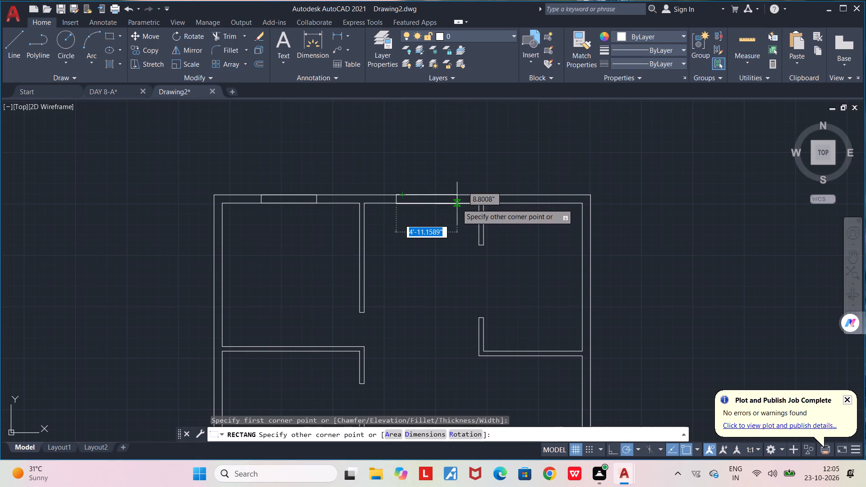
left_click(456, 204)
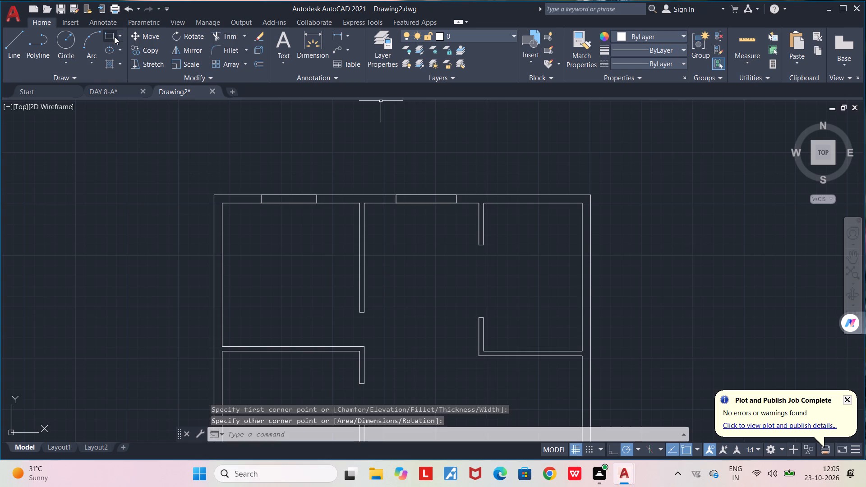
left_click(112, 36)
left_click(512, 196)
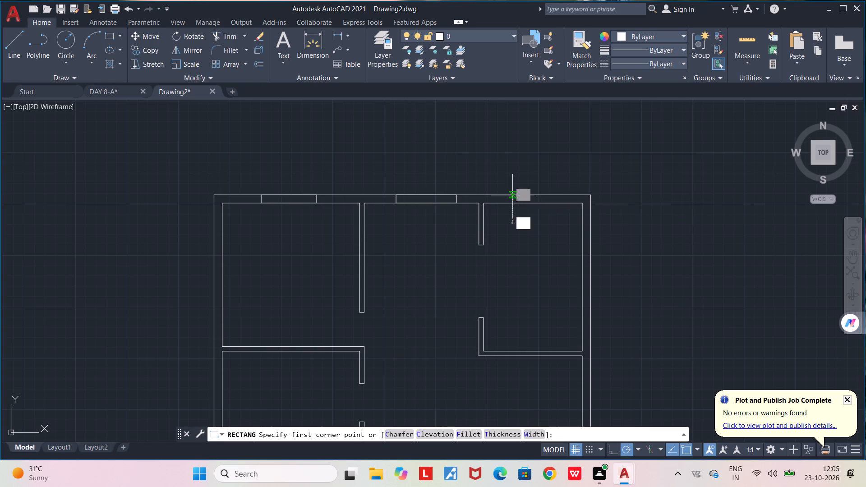
left_click(561, 203)
Draw a window rectangle about 4'-10" wide across the front outer wall's thickness, between the lower-right room and the right front enclosure.
middle_click_drag(548, 230, 571, 163)
scroll(571, 163, "down", 1)
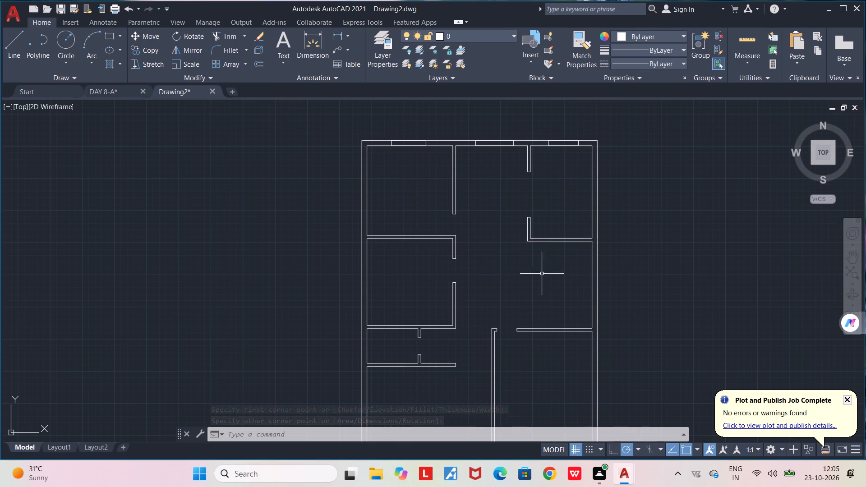
middle_click_drag(539, 282, 499, 195)
scroll(499, 195, "down", 1)
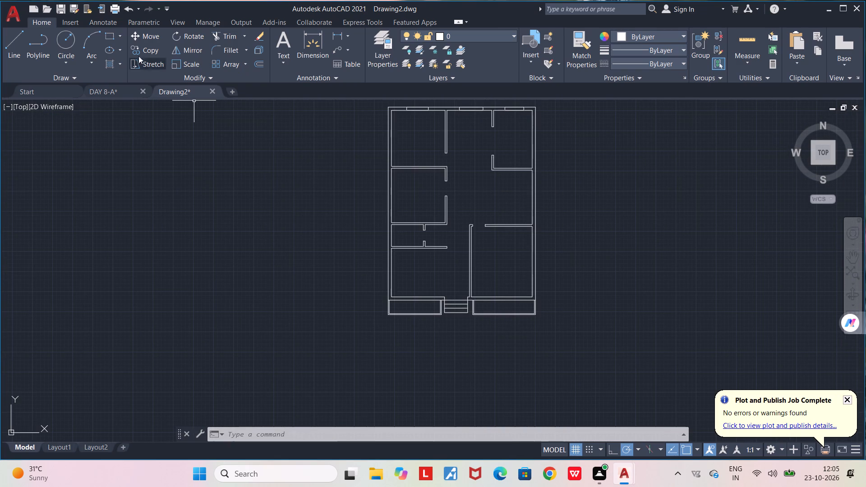
left_click(110, 38)
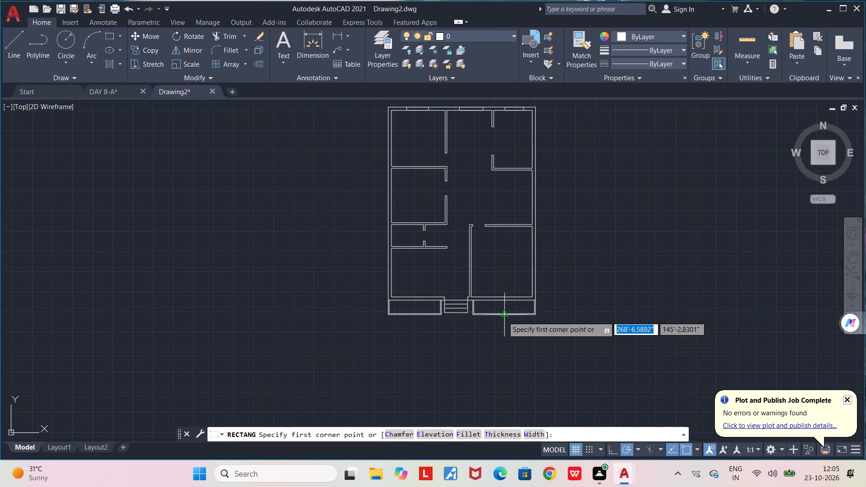
scroll(502, 298, "up", 4)
left_click(450, 305)
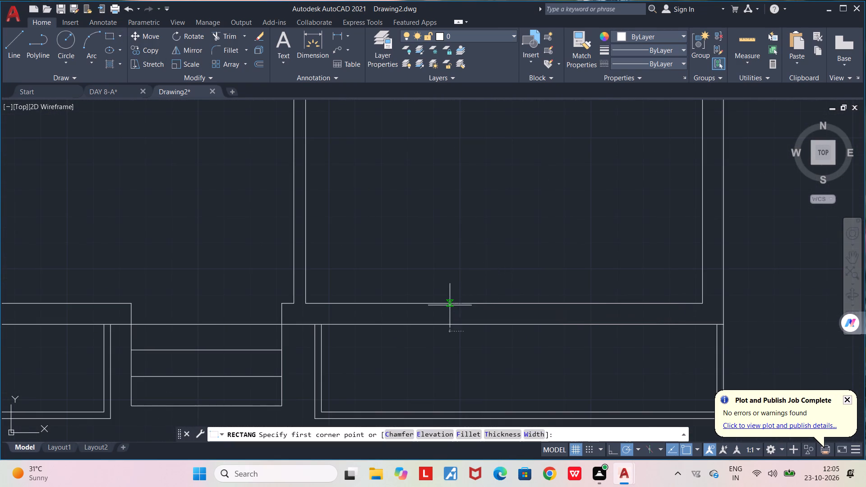
left_click(601, 325)
scroll(576, 250, "down", 4)
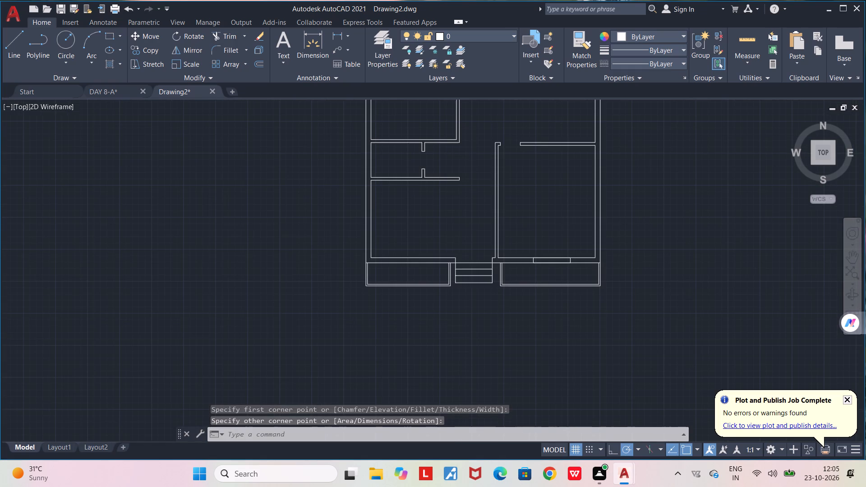
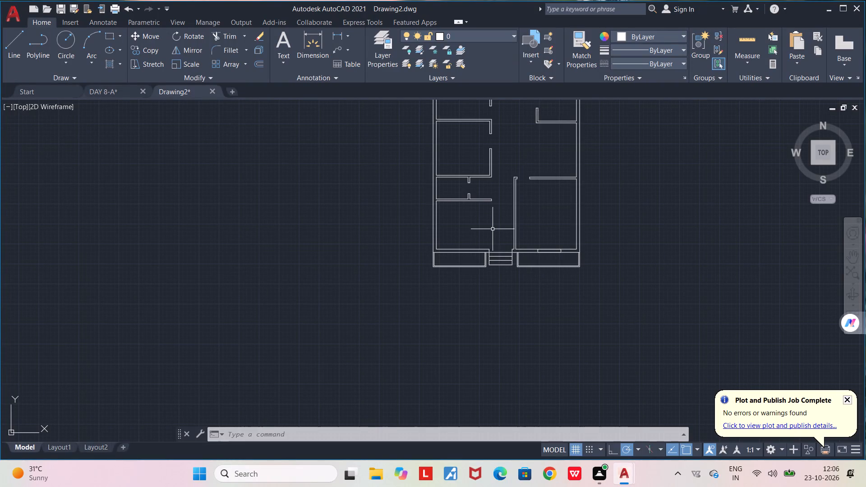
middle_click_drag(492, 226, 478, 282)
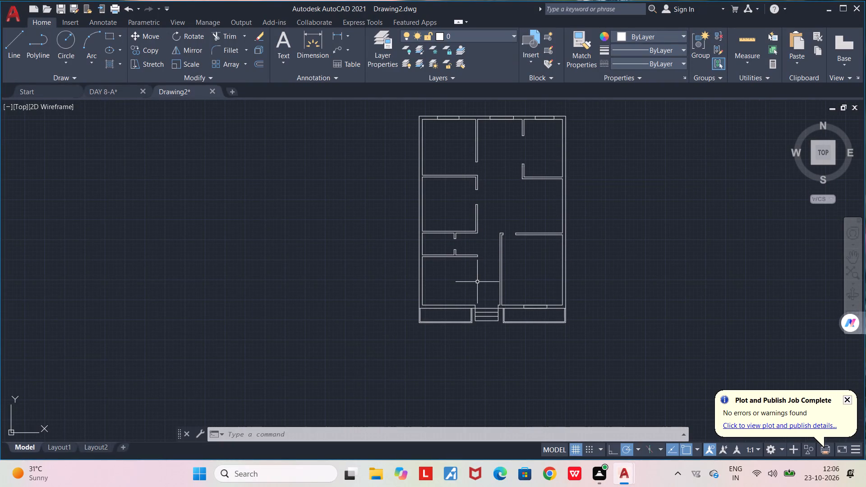
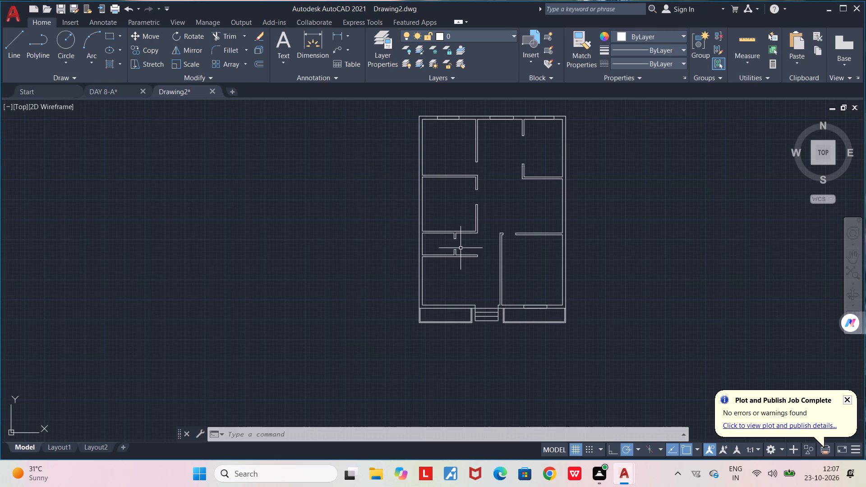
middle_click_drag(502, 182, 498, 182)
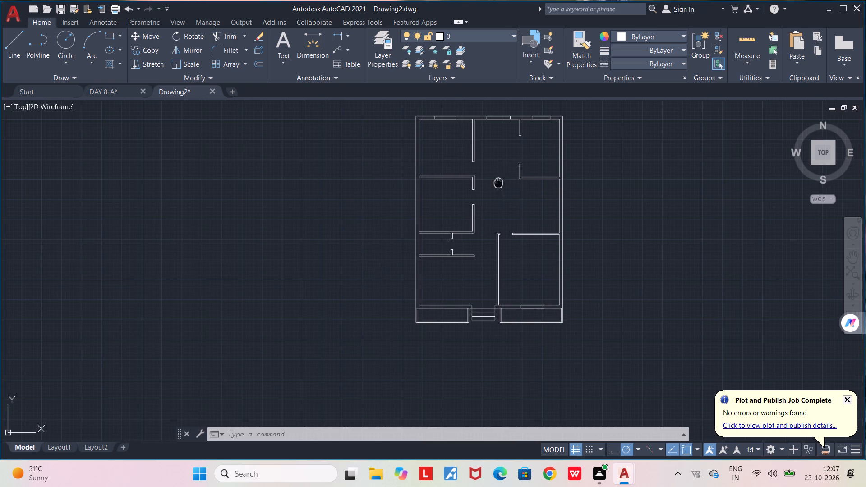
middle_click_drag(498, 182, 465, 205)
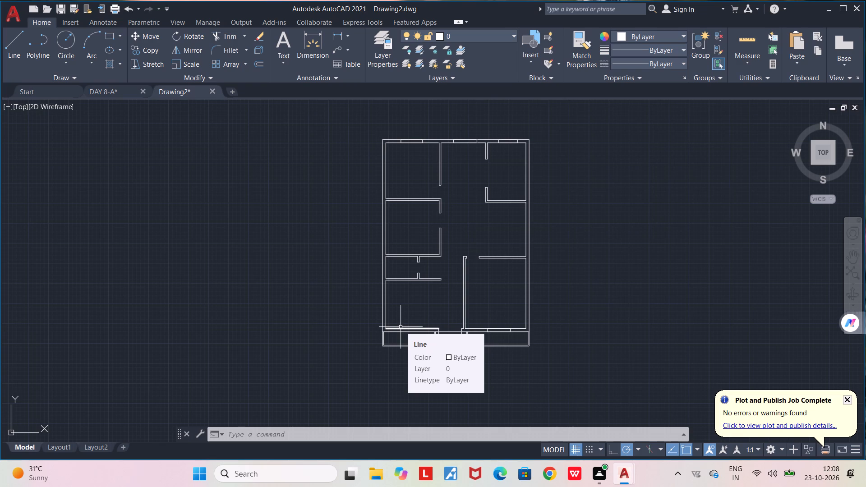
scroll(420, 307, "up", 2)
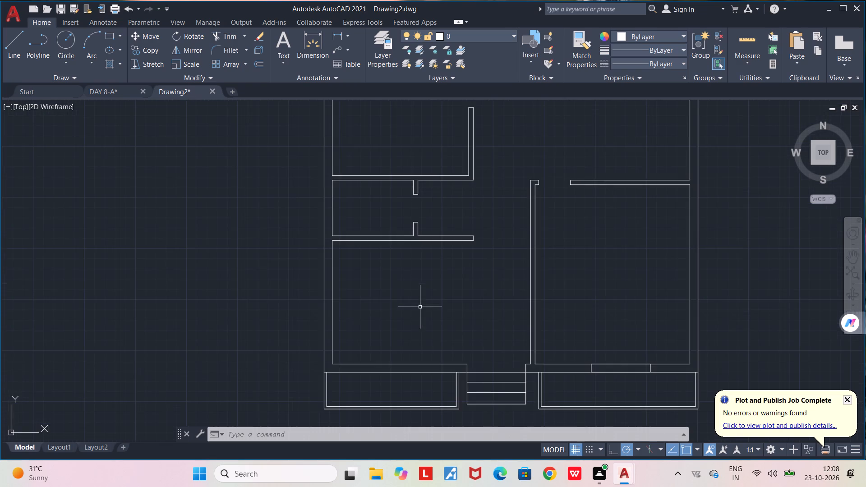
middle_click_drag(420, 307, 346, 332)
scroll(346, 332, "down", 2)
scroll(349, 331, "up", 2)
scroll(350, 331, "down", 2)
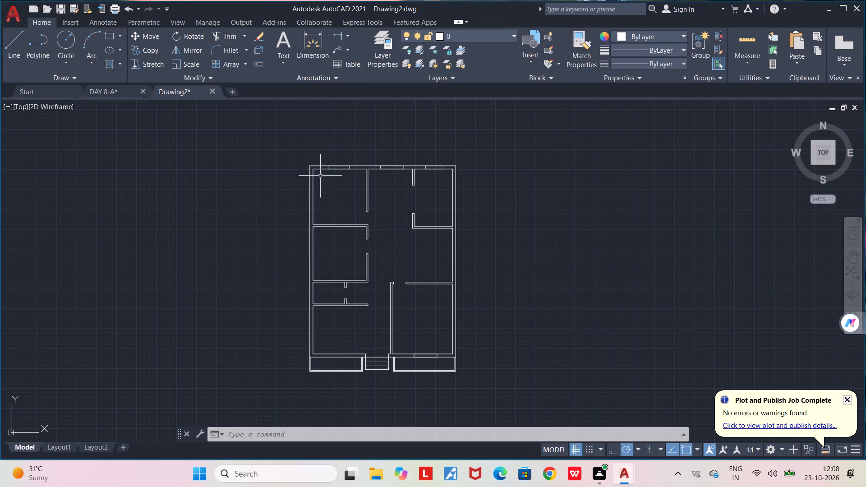
Draw a horizontal centre line across the full width of the top-left room's rear-wall window, midway through the wall thickness.
scroll(323, 168, "up", 4)
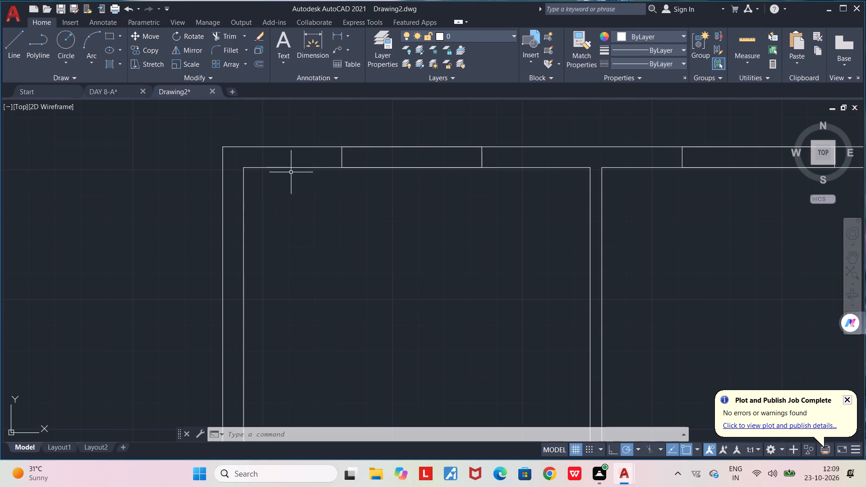
scroll(343, 156, "up", 2)
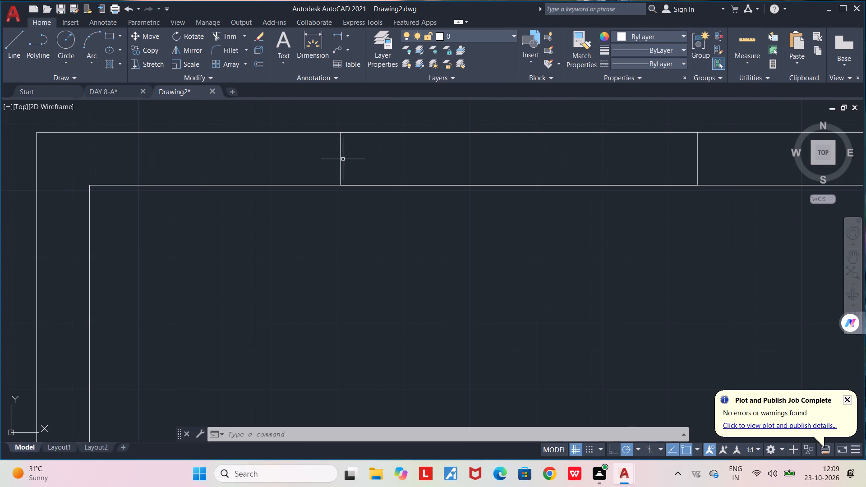
key("l")
key("Return")
left_click(339, 161)
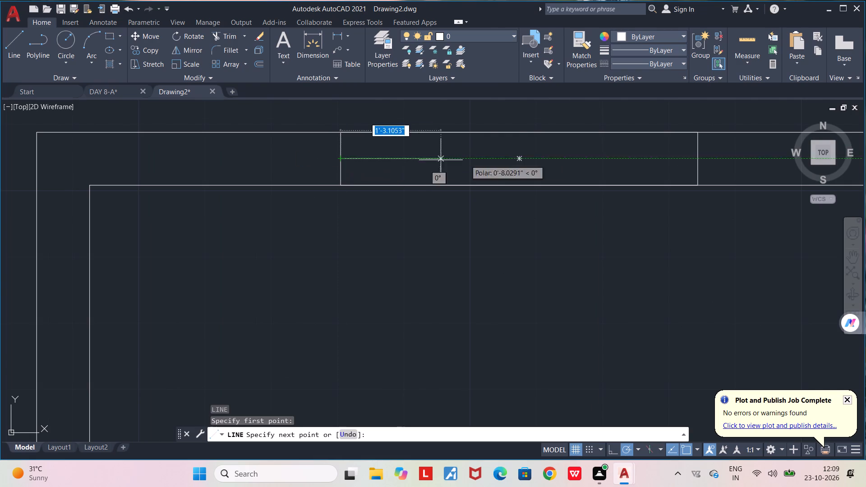
left_click(699, 159)
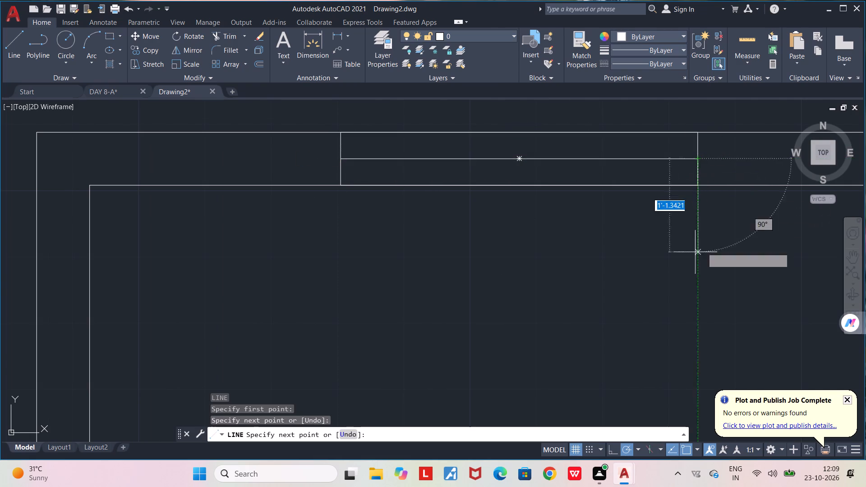
key("space")
Add two horizontal lines about 4'-6" long across the top-left window, one midway below and one midway above its centre line.
key("l")
key("Return")
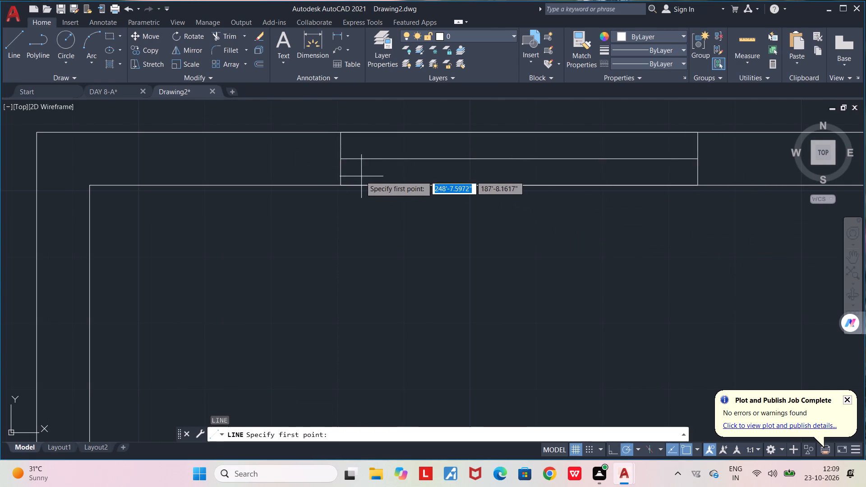
left_click(341, 172)
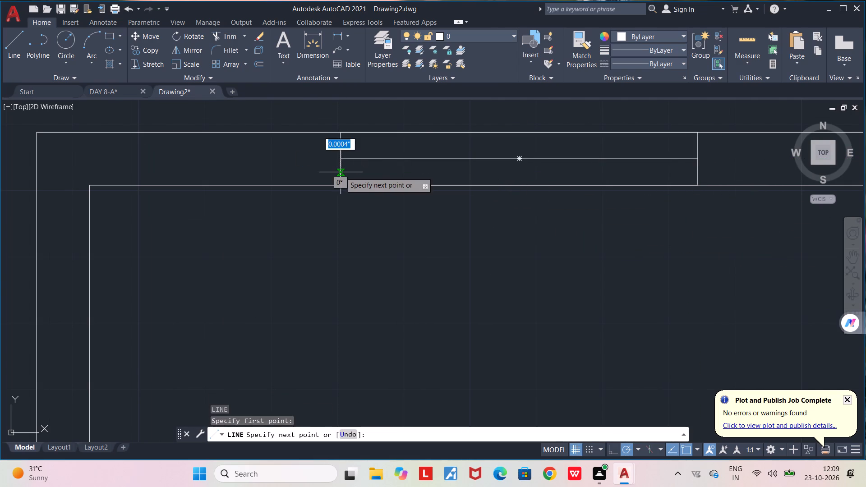
left_click(699, 172)
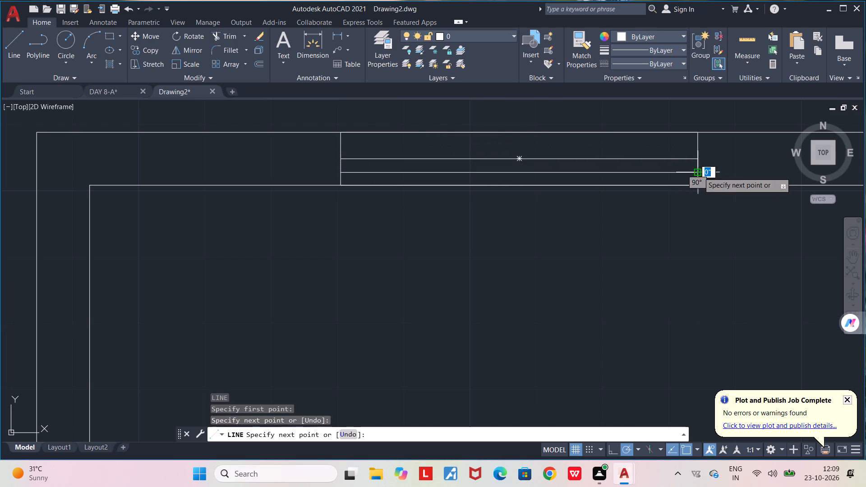
key("space")
type("L")
key("Return")
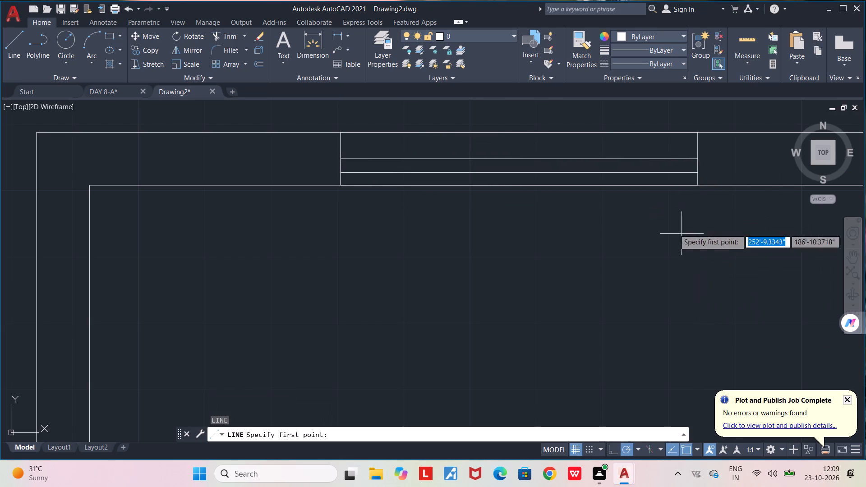
left_click(343, 146)
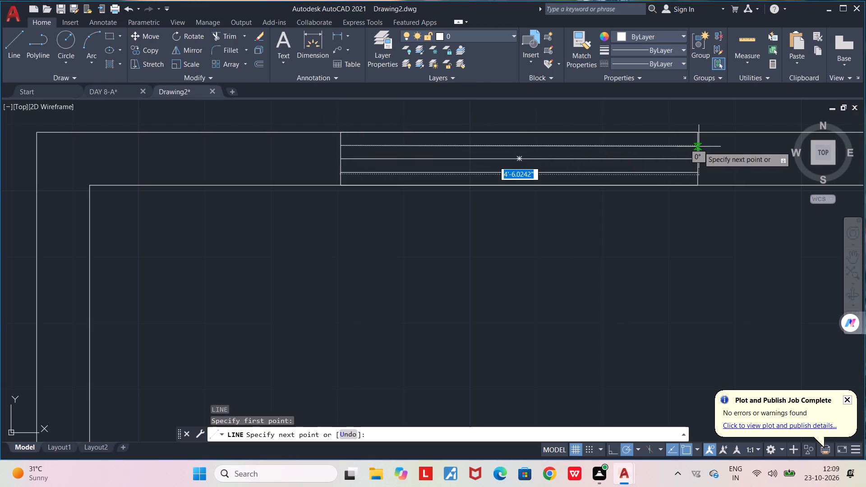
left_click(699, 146)
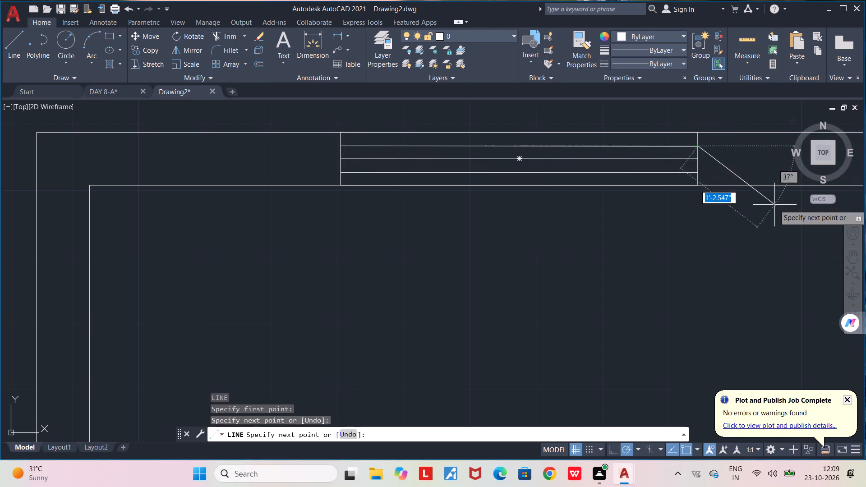
key("space")
Draw a horizontal centre line about 4'-10.7" long between the jamb midpoints of the middle window in the rear wall.
scroll(621, 223, "down", 2)
middle_click_drag(637, 255, 362, 255)
middle_click_drag(603, 239, 370, 244)
scroll(382, 208, "up", 1)
key("l")
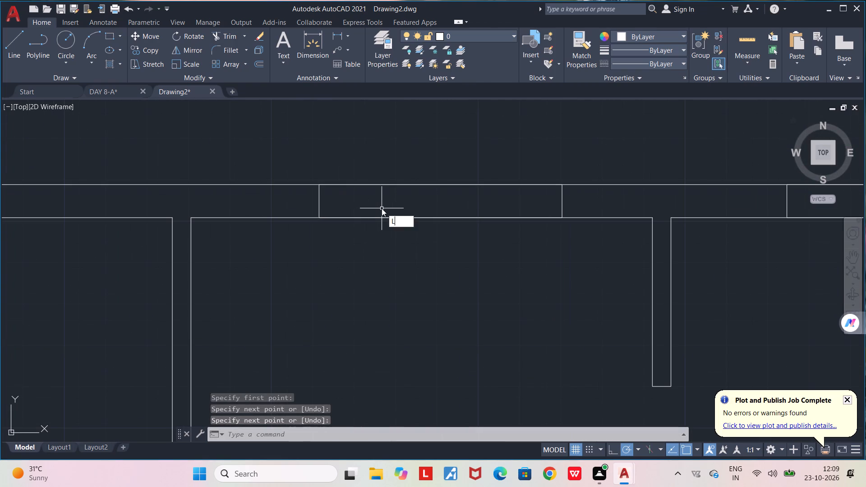
key("Return")
left_click(321, 199)
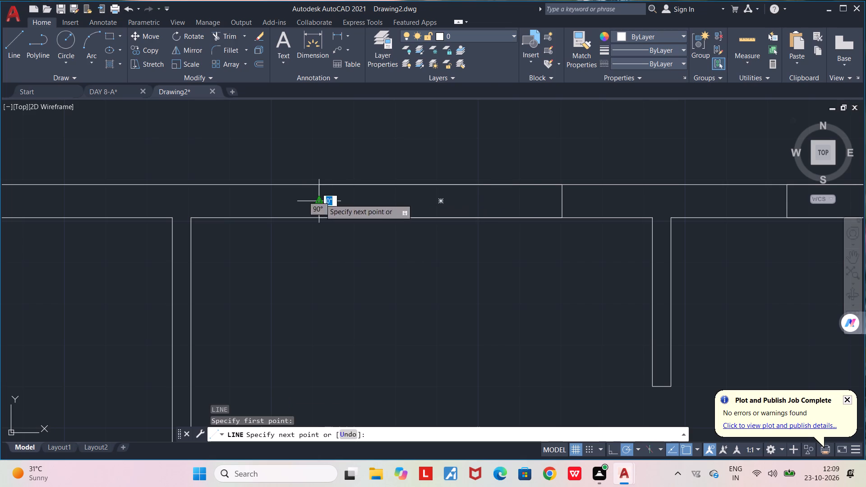
left_click(562, 200)
key("space")
Draw a second line across the middle rear window, roughly halfway between its centre line and the inner wall face.
scroll(330, 214, "up", 2)
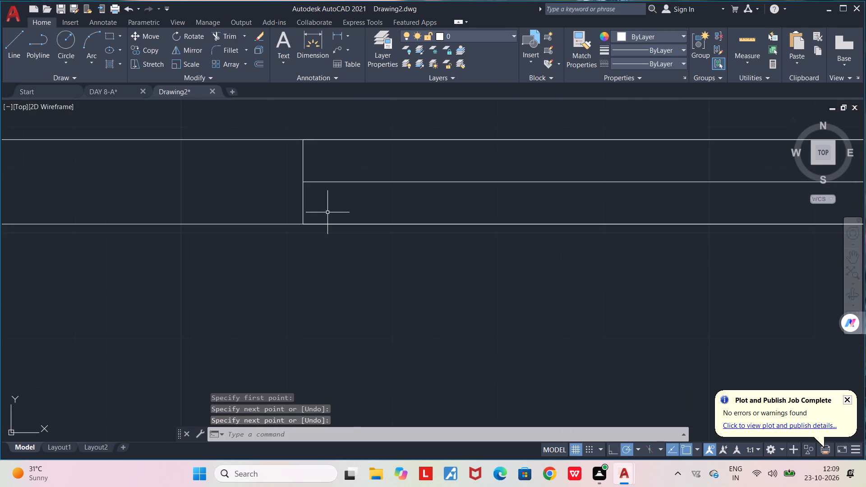
key("l")
key("Return")
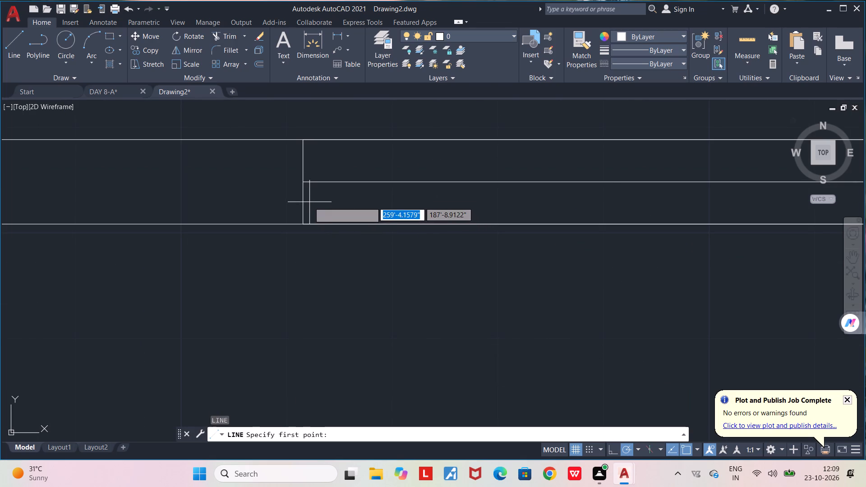
left_click(307, 202)
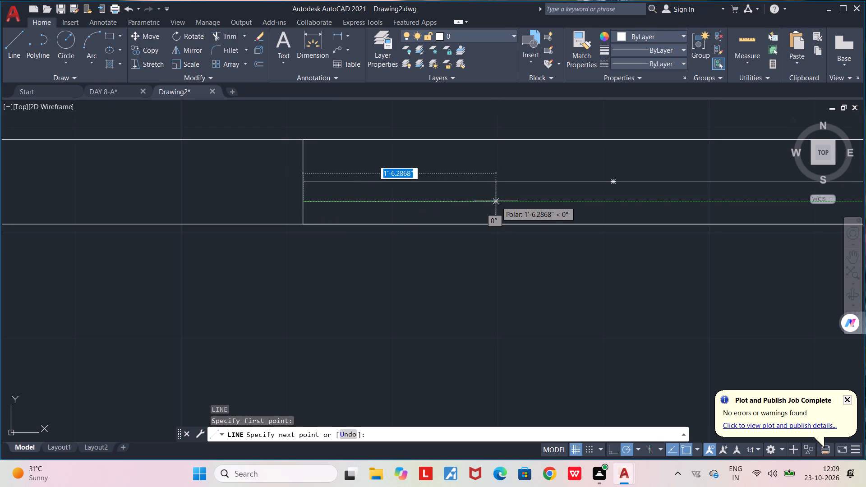
middle_click_drag(455, 208, 263, 212)
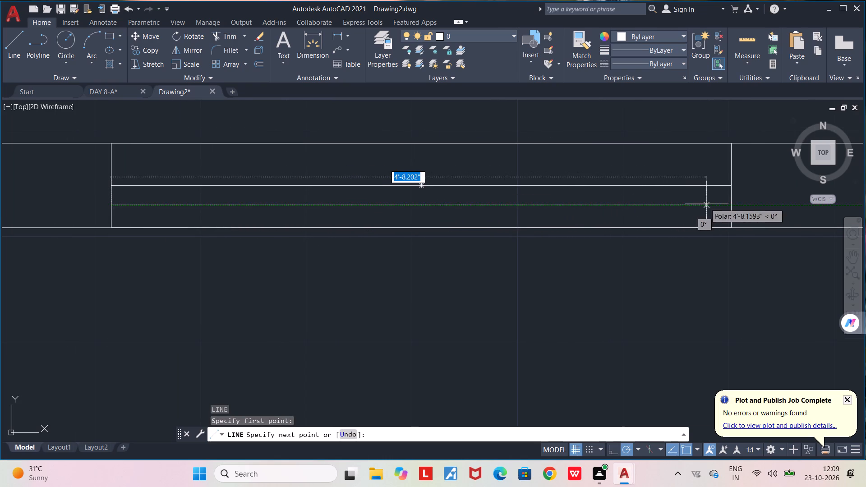
left_click(731, 204)
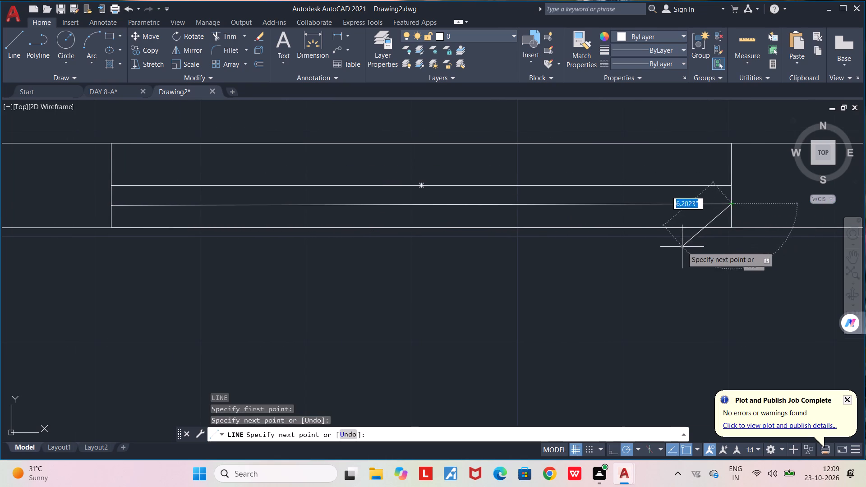
key("space")
Draw a line about 4'-10.7" long across the middle rear window, halfway between its centre line and the outer wall face.
middle_click_drag(494, 229, 612, 239)
scroll(608, 239, "down", 1)
middle_click(578, 249)
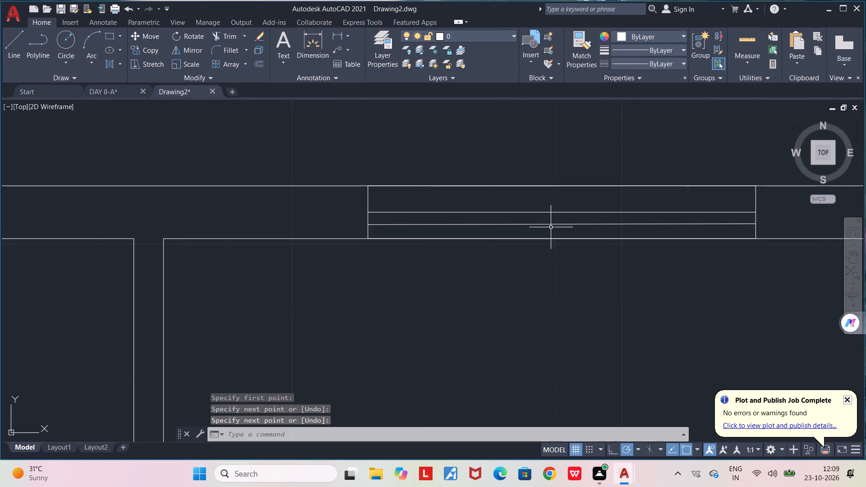
middle_click_drag(551, 203, 514, 193)
key("l")
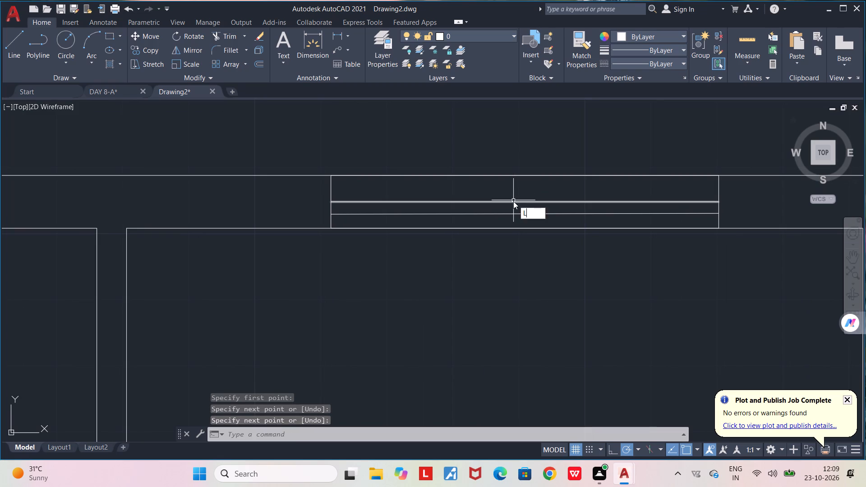
key("Return")
scroll(327, 193, "up", 1)
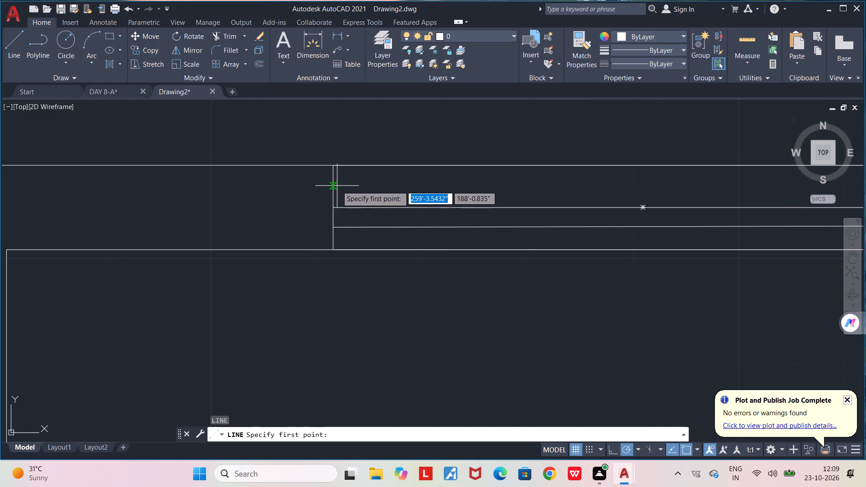
left_click(334, 186)
middle_click_drag(503, 191, 503, 191)
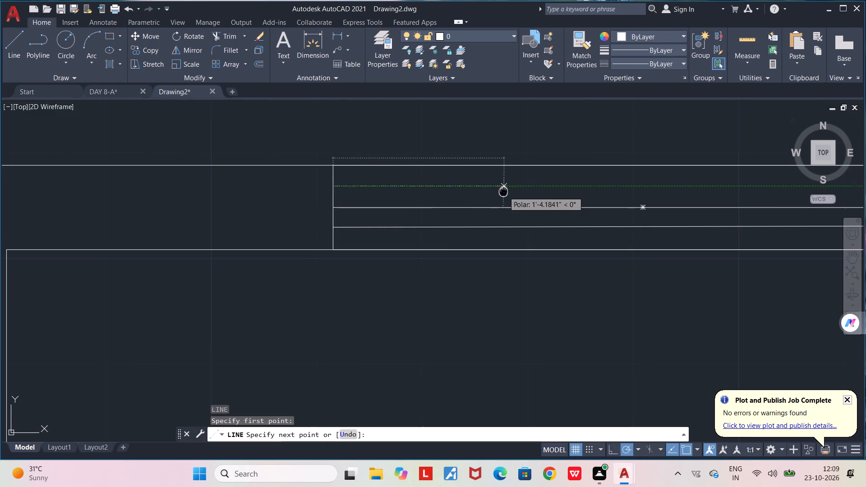
middle_click_drag(503, 191, 364, 201)
scroll(364, 201, "down", 2)
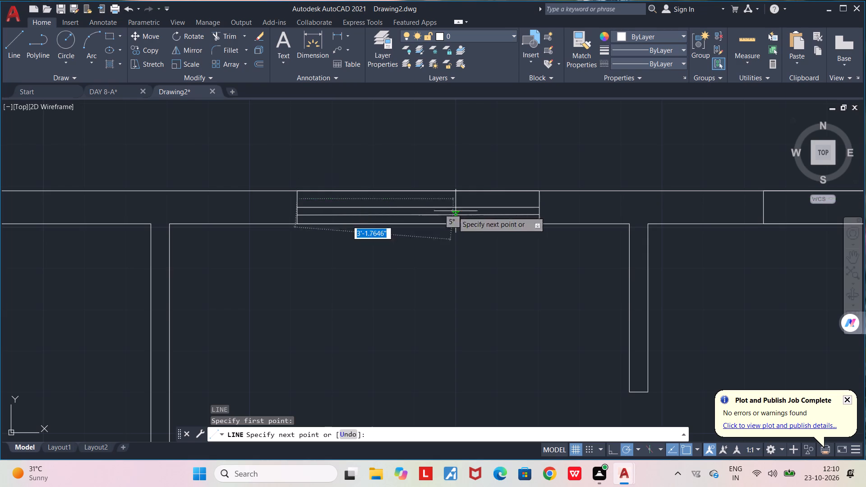
scroll(542, 200, "up", 3)
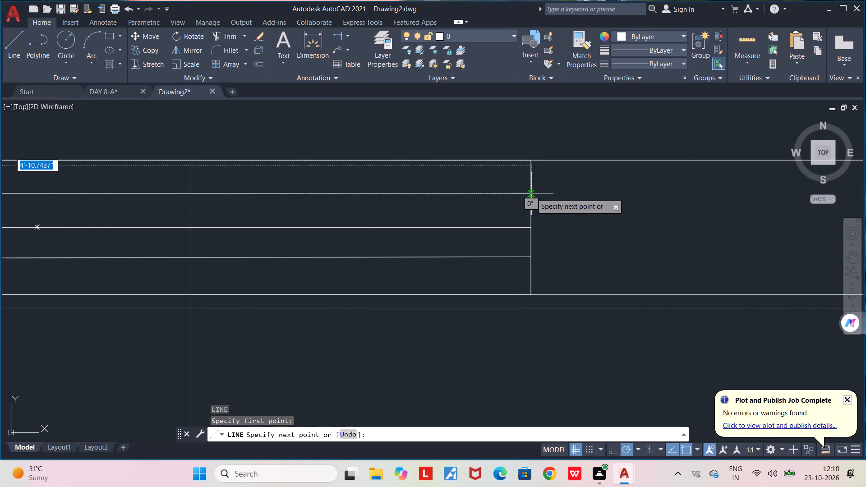
left_click(531, 193)
key("space")
Draw a horizontal centre line between the jamb midpoints of the top-right room's rear-wall window.
scroll(517, 326, "down", 4)
middle_click_drag(490, 349, 500, 287)
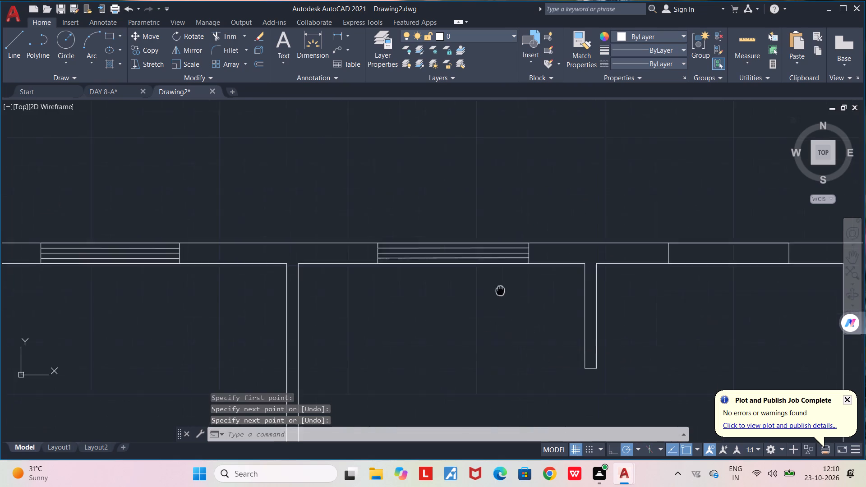
middle_click_drag(500, 287, 500, 276)
scroll(500, 276, "down", 2)
scroll(616, 245, "up", 3)
middle_click_drag(550, 312, 475, 253)
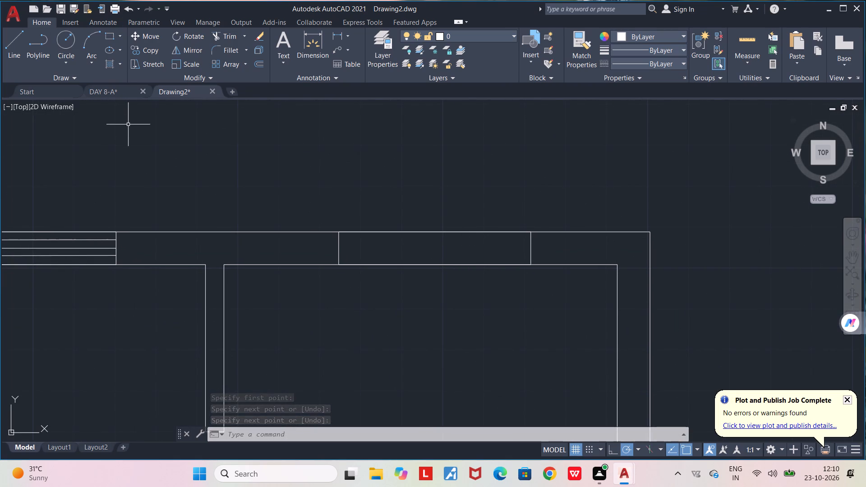
key("l")
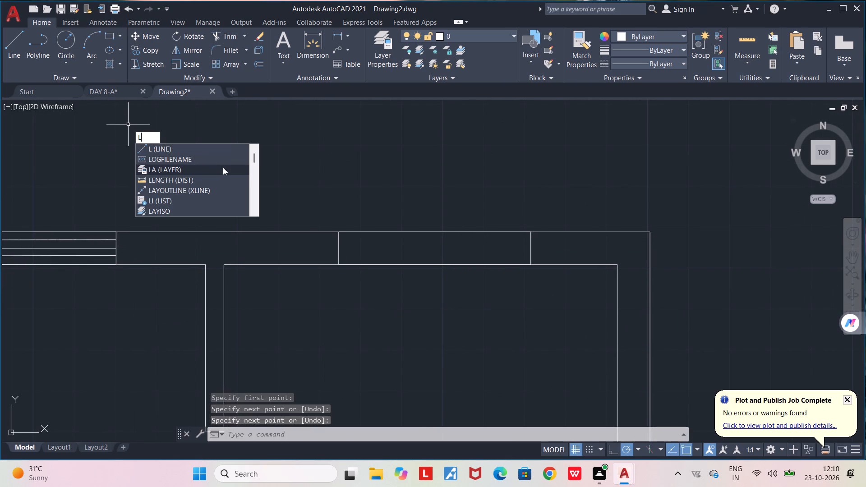
key("space")
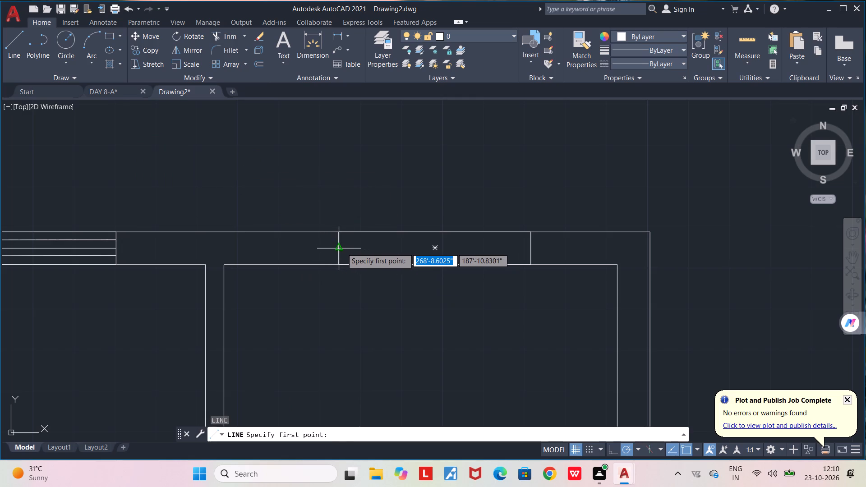
left_click(340, 248)
left_click(531, 248)
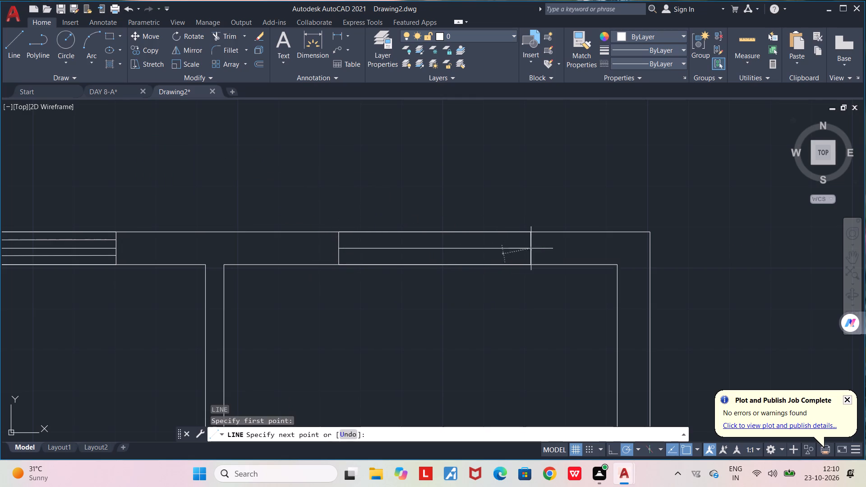
key("space")
Draw a line from jamb to jamb across the top-right room's rear window, roughly halfway between its centre line and the inner wall face.
scroll(431, 270, "up", 1)
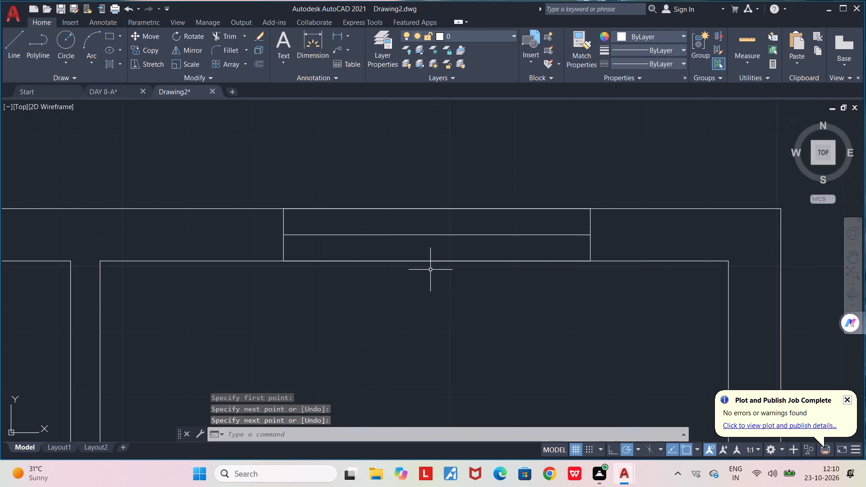
key("l")
key("Return")
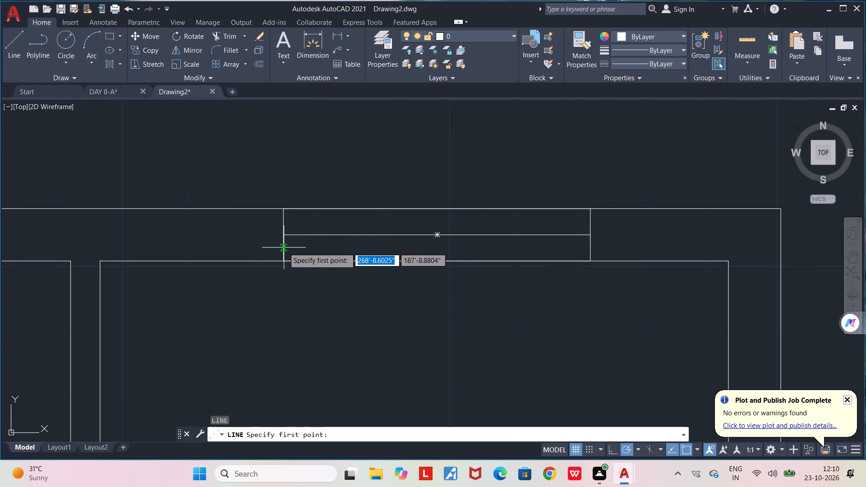
left_click(284, 248)
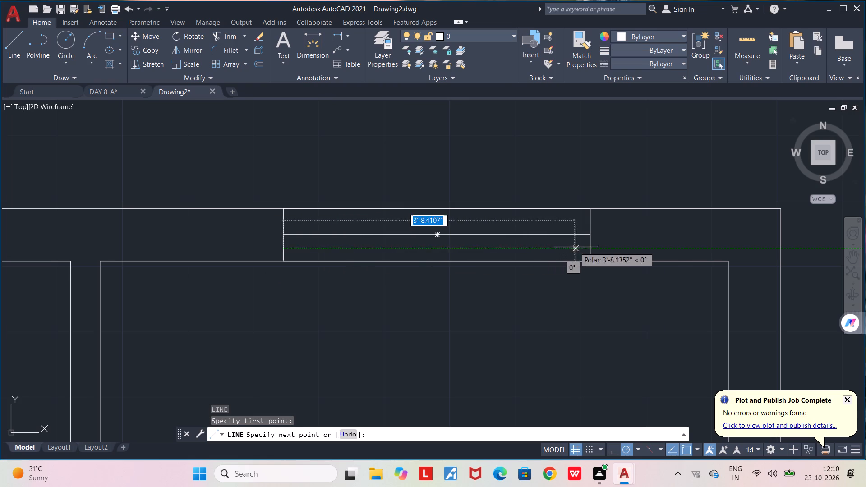
left_click(592, 246)
key("space")
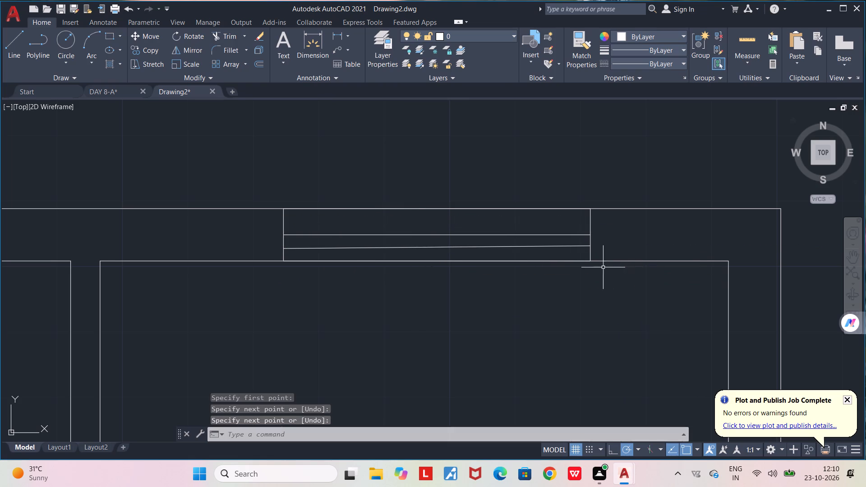
Draw a line across the top-right room's rear window, about halfway between its centre line and the outer wall face.
key("l")
key("Return")
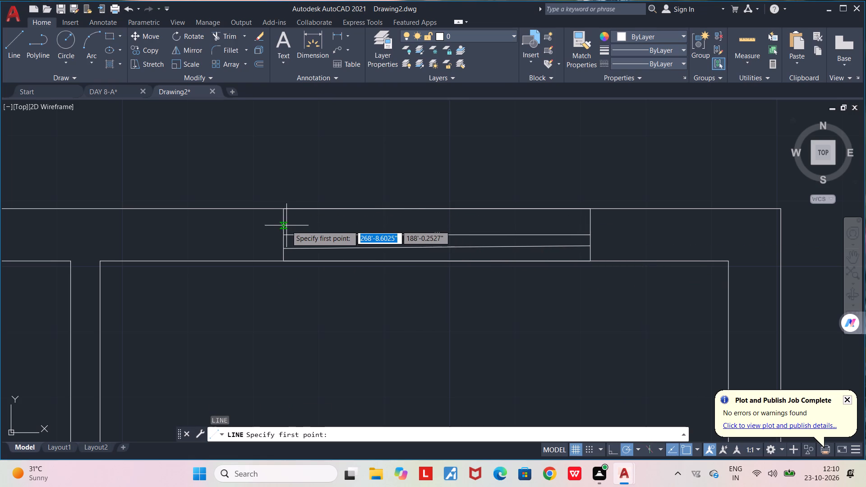
left_click(285, 222)
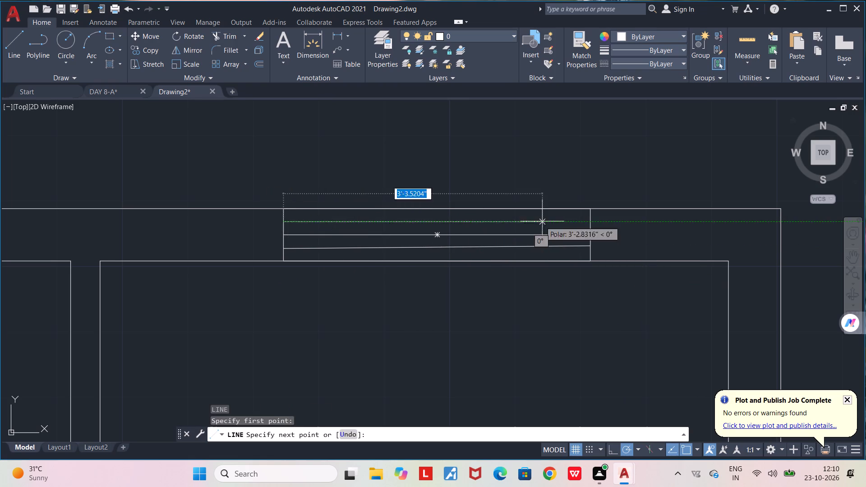
left_click(590, 222)
key("space")
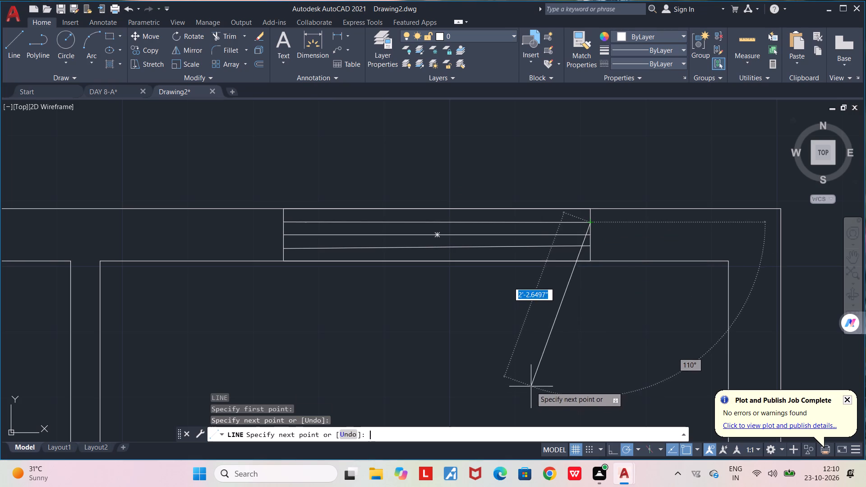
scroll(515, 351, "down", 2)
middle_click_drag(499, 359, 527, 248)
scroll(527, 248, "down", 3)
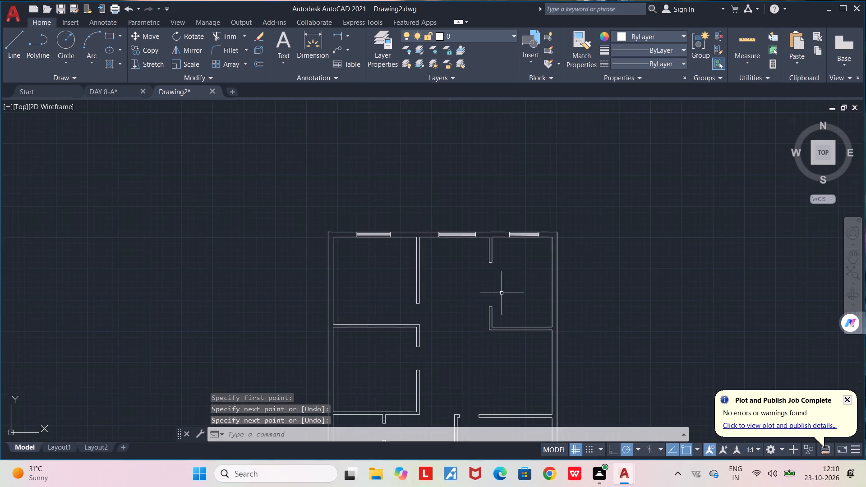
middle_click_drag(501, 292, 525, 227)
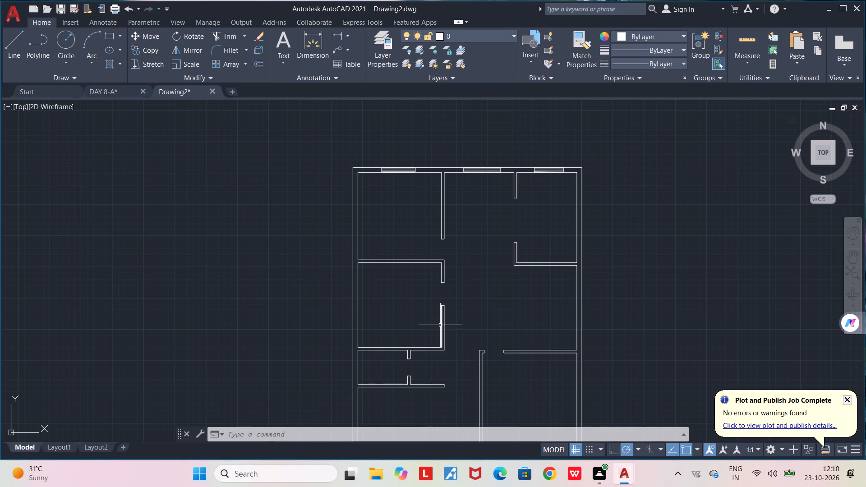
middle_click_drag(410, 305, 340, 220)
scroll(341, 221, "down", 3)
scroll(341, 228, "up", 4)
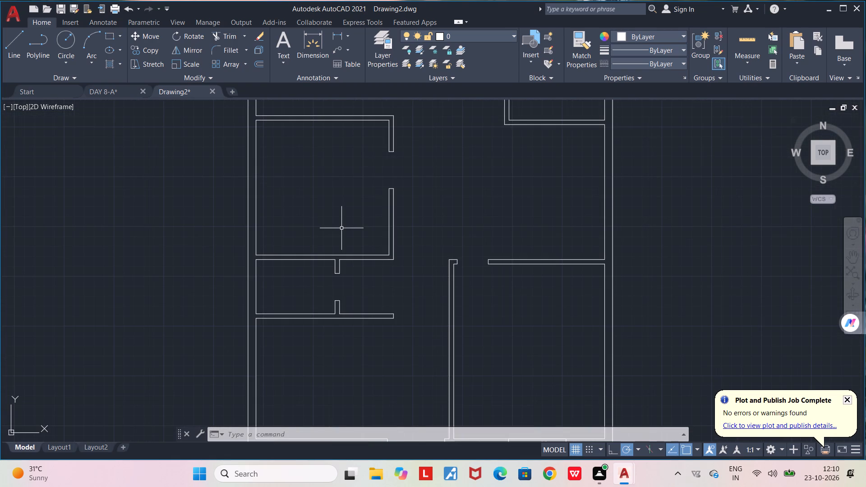
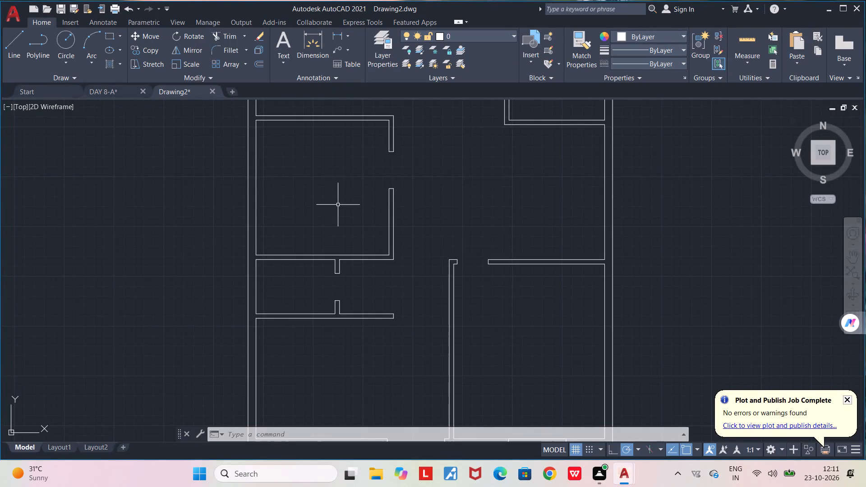
Draw a horizontal centre line about 4'-9.8" long between the jamb midpoints of the front-wall window in the bottom-right room.
middle_click_drag(332, 158, 334, 243)
scroll(334, 245, "down", 2)
scroll(353, 204, "up", 2)
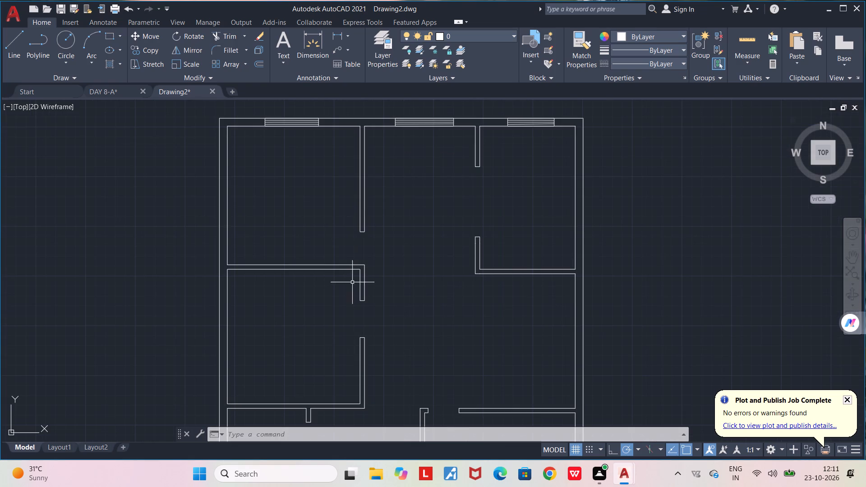
middle_click_drag(327, 334, 319, 277)
scroll(319, 277, "down", 1)
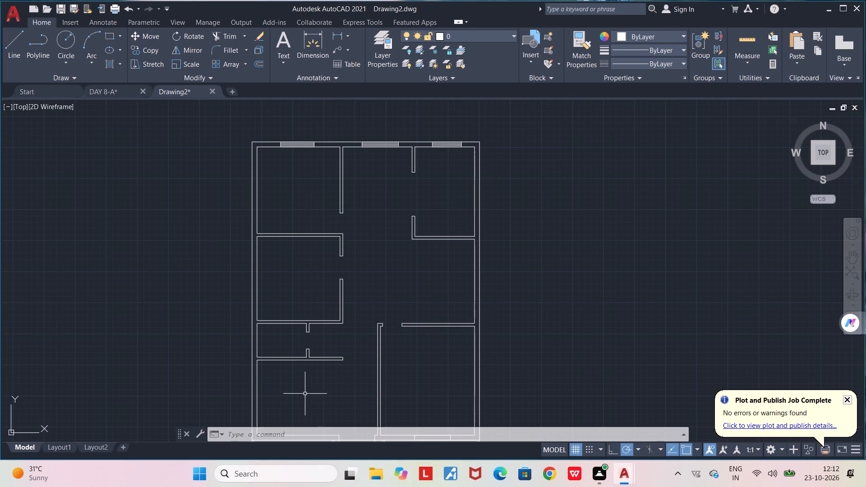
middle_click_drag(304, 392, 287, 267)
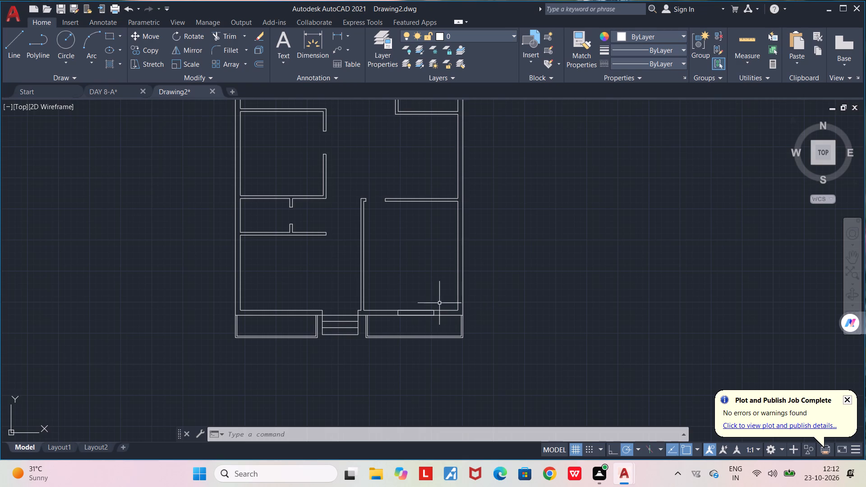
scroll(413, 313, "up", 3)
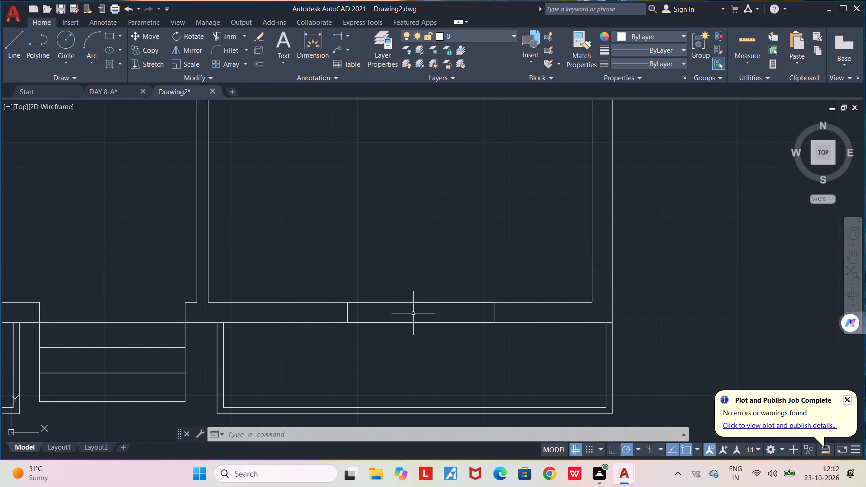
key("l")
key("Return")
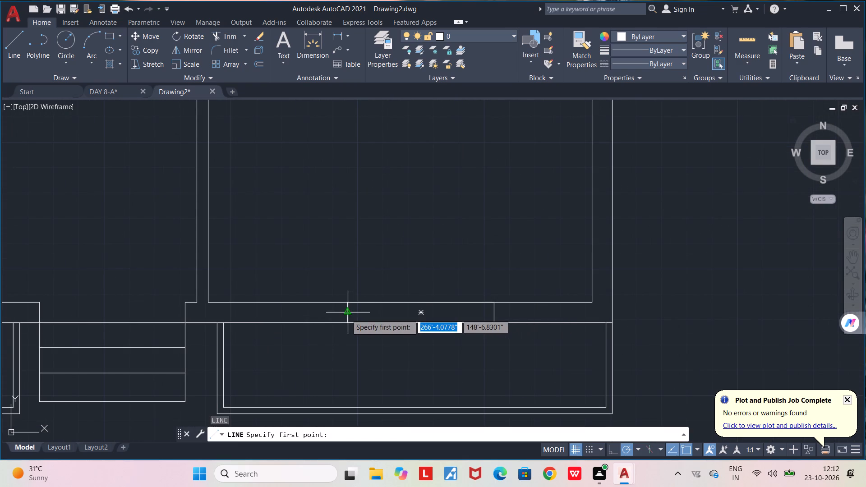
left_click(346, 314)
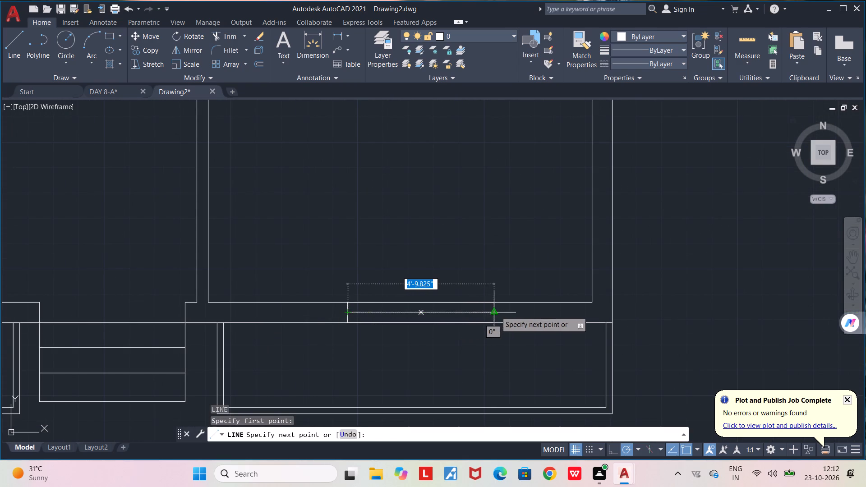
left_click(495, 312)
key("space")
Draw a line from jamb to jamb across the front window, about halfway between its centre line and the outer wall face.
scroll(379, 328, "up", 2)
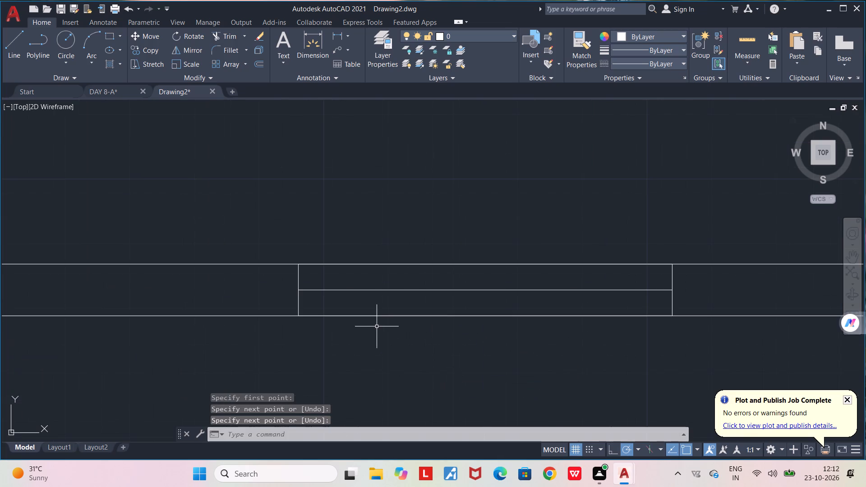
key("l")
key("Return")
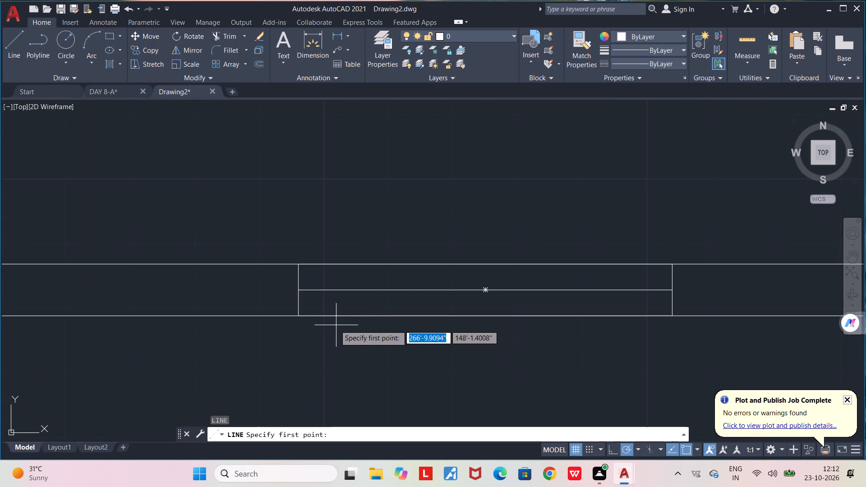
left_click(302, 303)
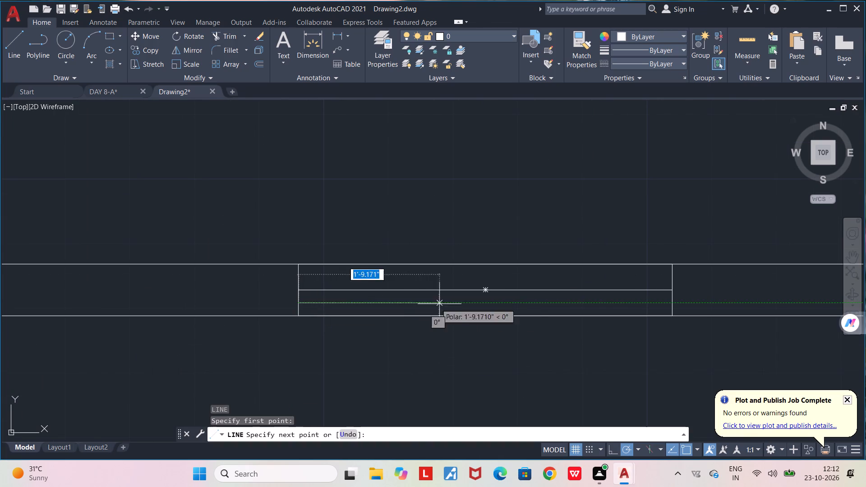
left_click(670, 302)
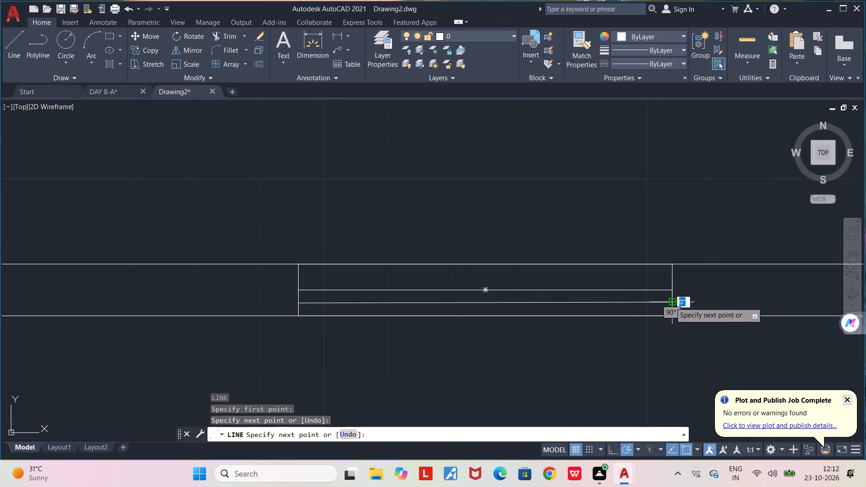
key("space")
Draw a line about 4'-9.7" long across the front window, roughly halfway between its centre line and the inner wall face.
key("l")
key("Return")
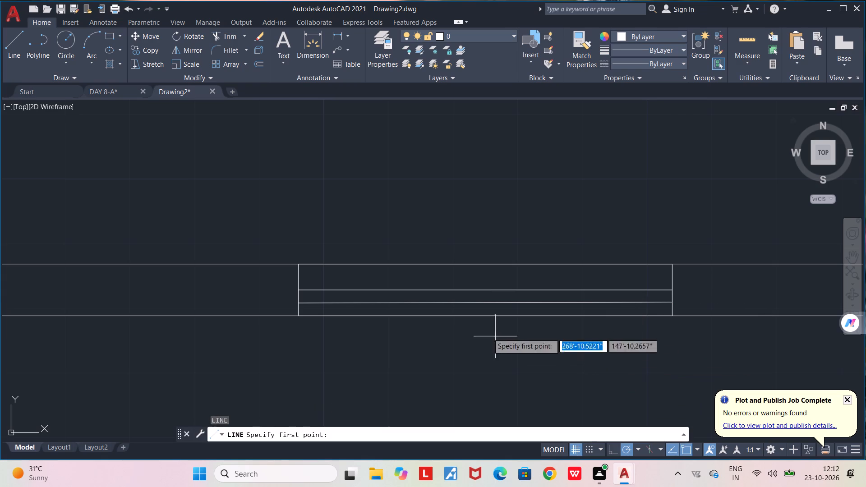
left_click(298, 279)
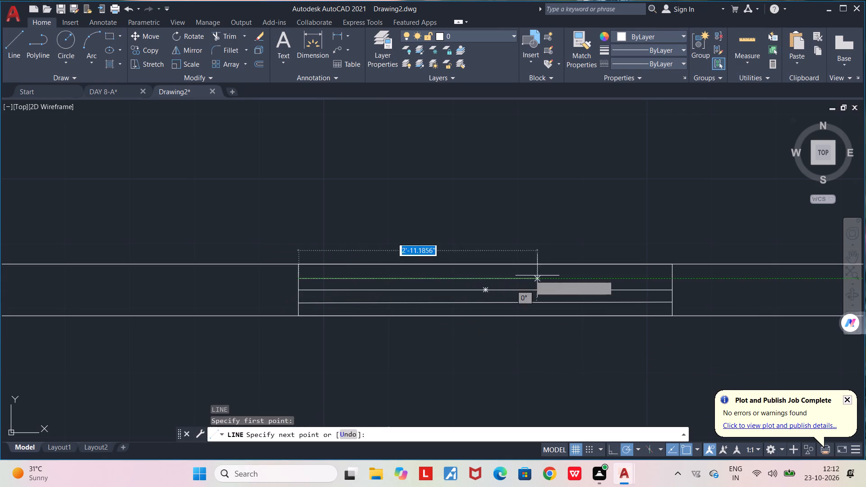
left_click(672, 279)
key("space")
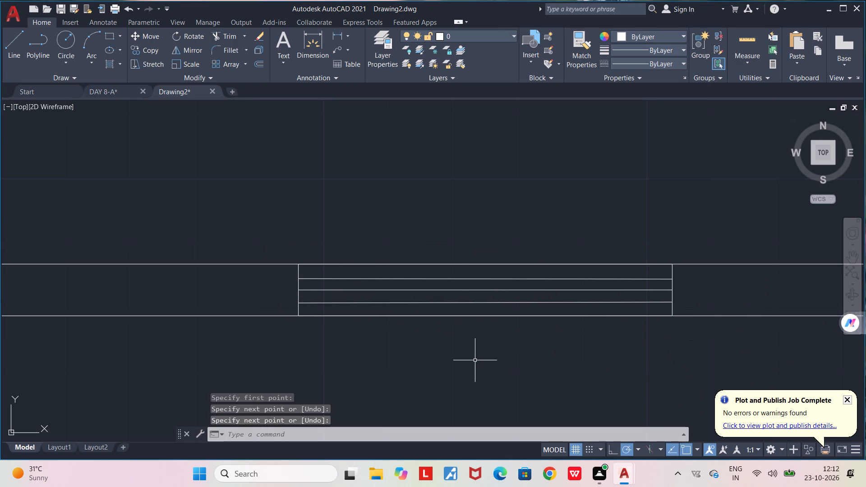
Examine the whole floor plan, including the windows, the interior walls and openings of the left-hand rooms, and the front entrance.
scroll(465, 357, "down", 2)
middle_click_drag(464, 358, 421, 326)
scroll(421, 326, "down", 1)
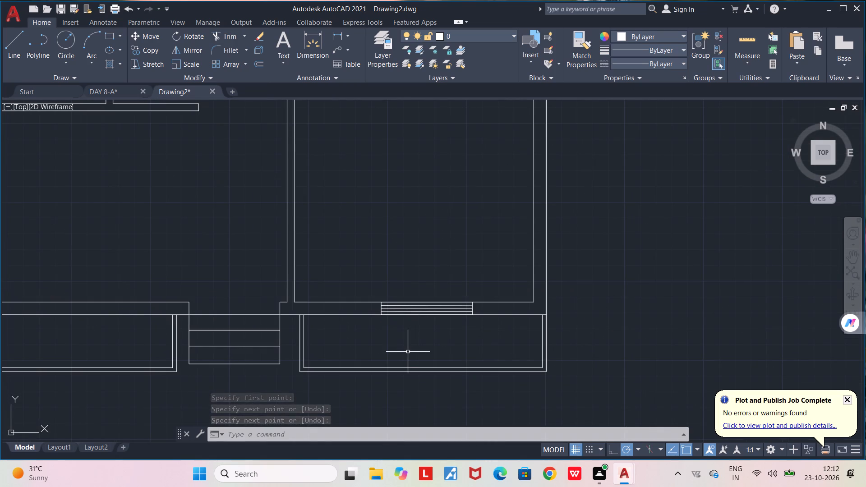
scroll(397, 348, "down", 1)
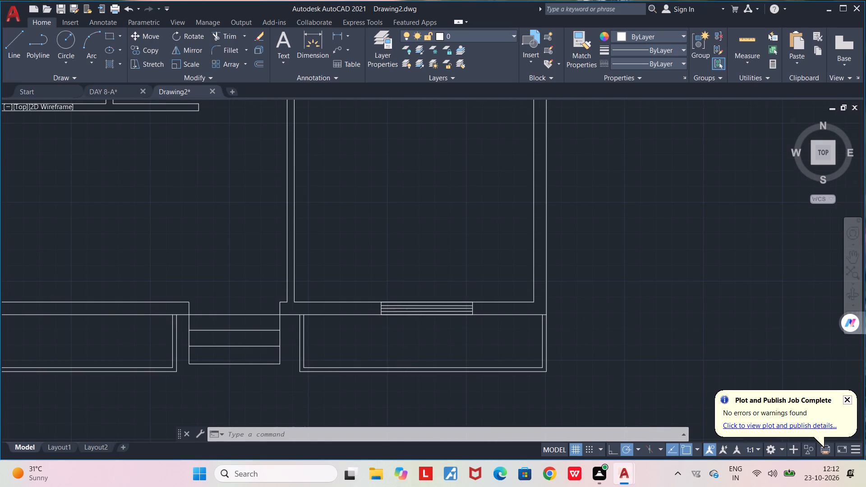
middle_click_drag(387, 251, 438, 281)
scroll(438, 281, "down", 3)
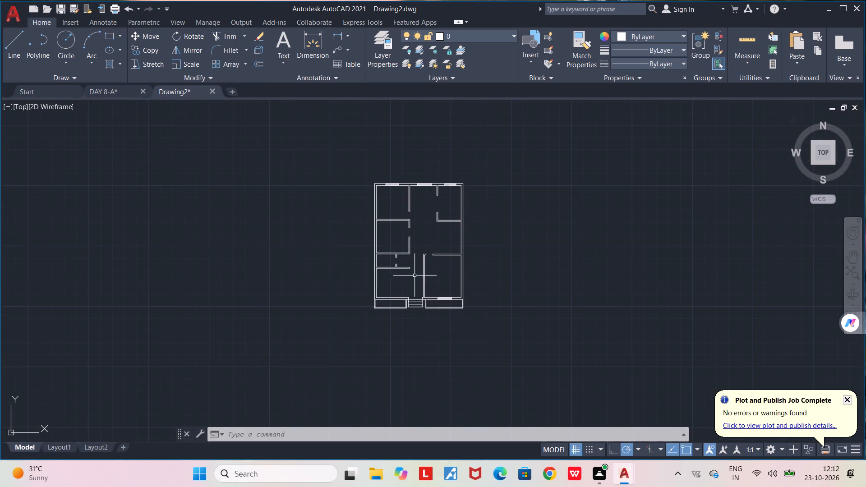
middle_click_drag(415, 276, 456, 282)
scroll(431, 296, "up", 1)
middle_click_drag(415, 276, 414, 276)
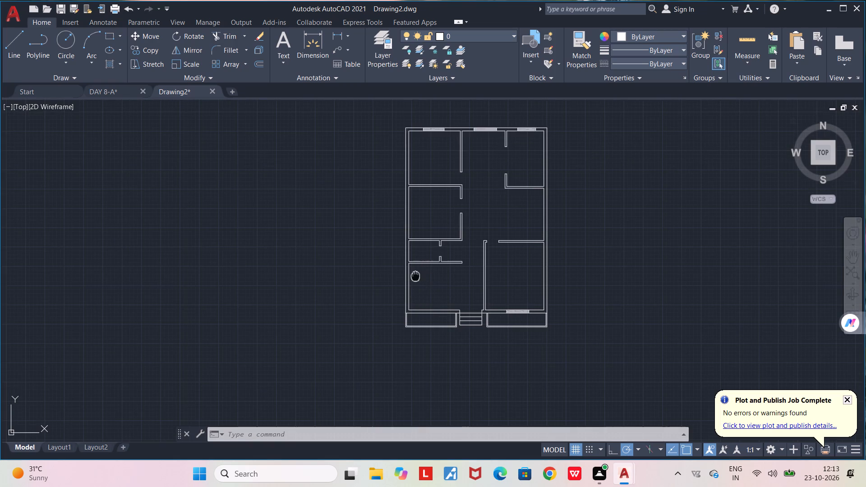
middle_click_drag(414, 276, 427, 263)
scroll(427, 263, "down", 2)
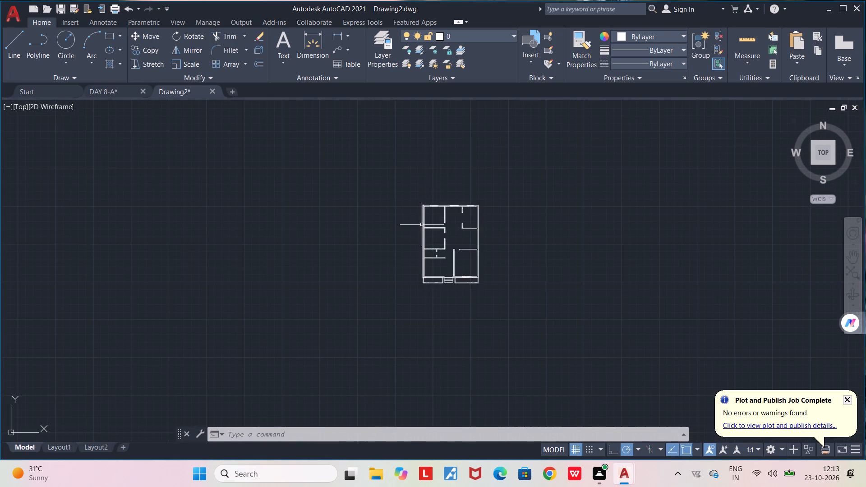
scroll(422, 225, "up", 2)
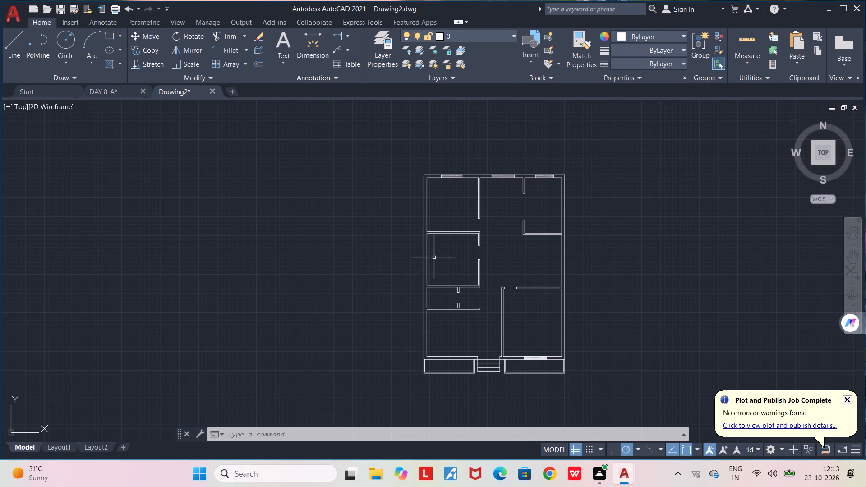
scroll(433, 257, "up", 2)
scroll(432, 257, "down", 1)
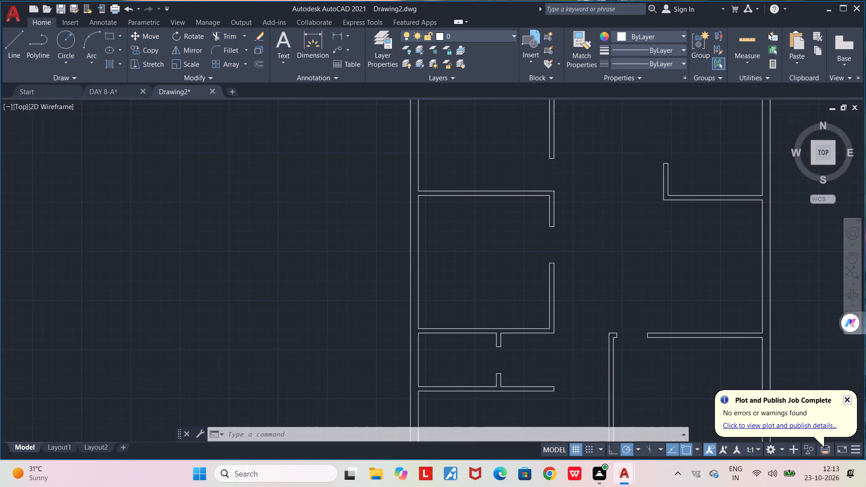
scroll(432, 257, "down", 1)
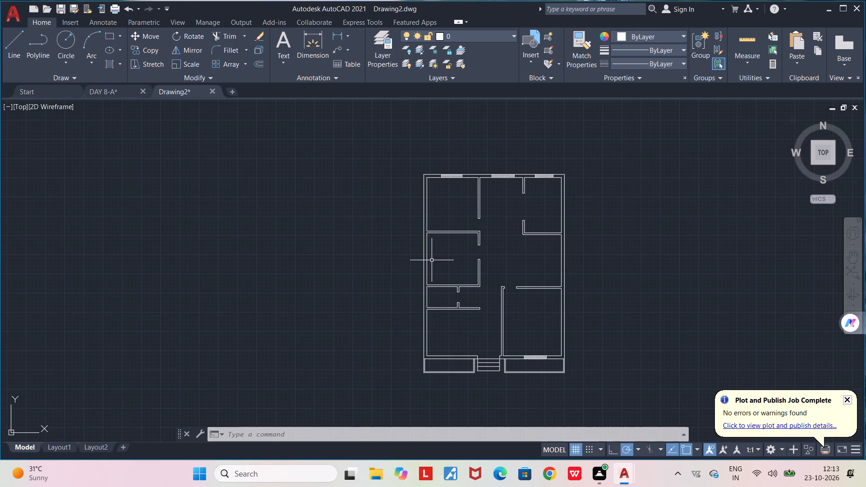
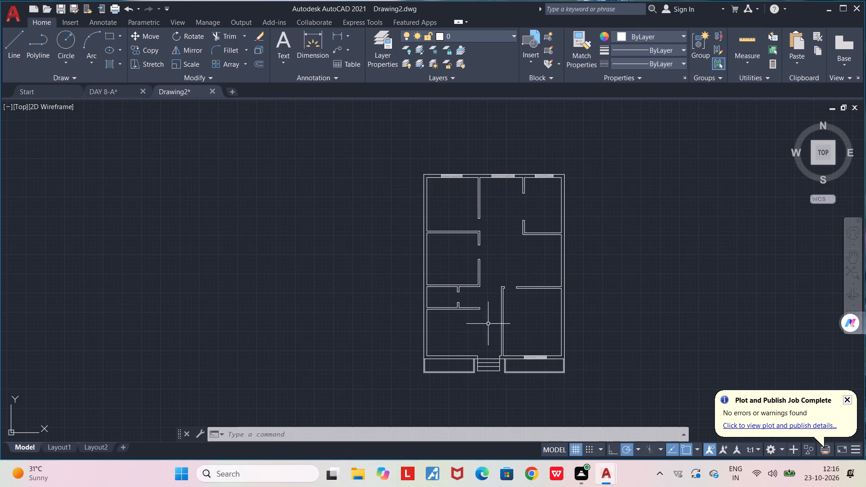
Draw a thin door leaf about 3'-2.6" long and 1.6" wide, running down from the left jamb's lower corner at the bottom-right room's opening.
scroll(512, 295, "up", 3)
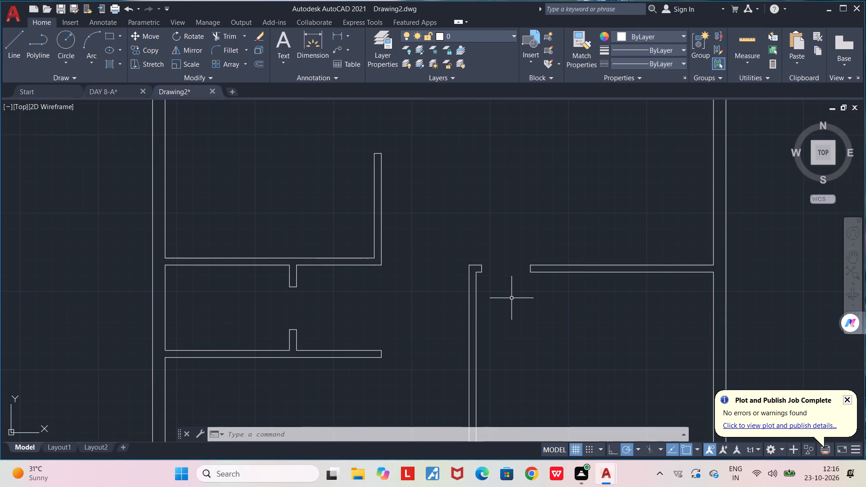
key("l")
key("Return")
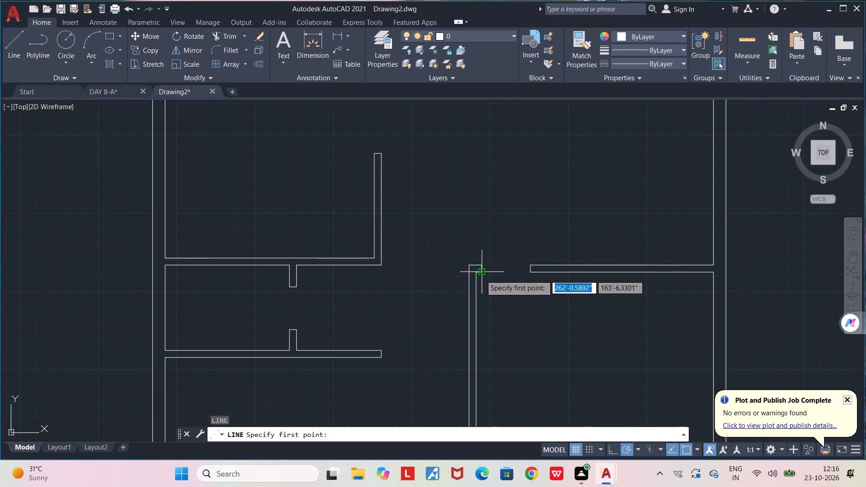
left_click(481, 275)
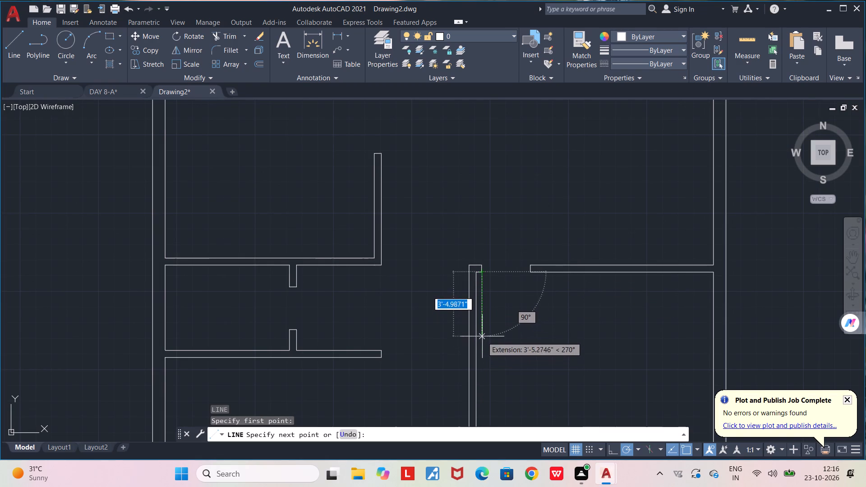
scroll(482, 335, "up", 2)
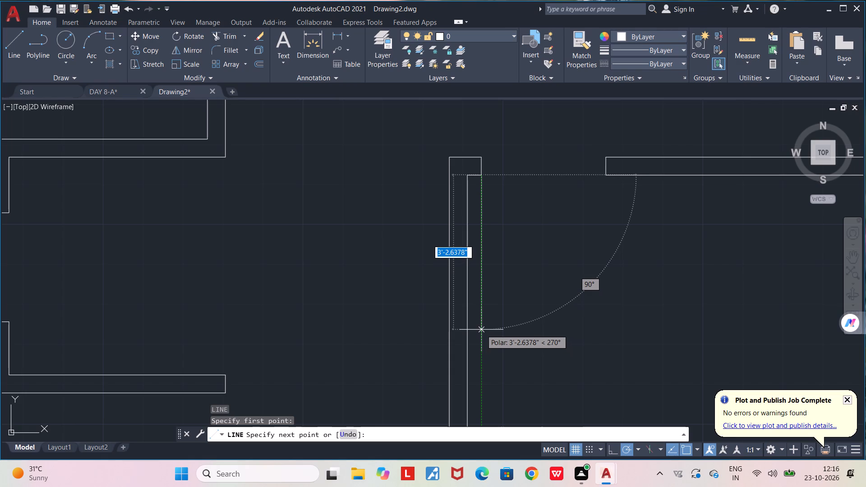
left_click(481, 330)
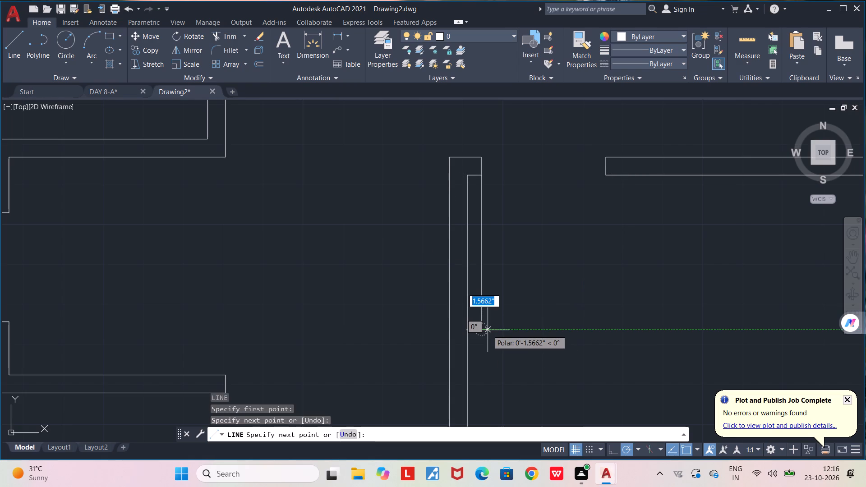
left_click(488, 330)
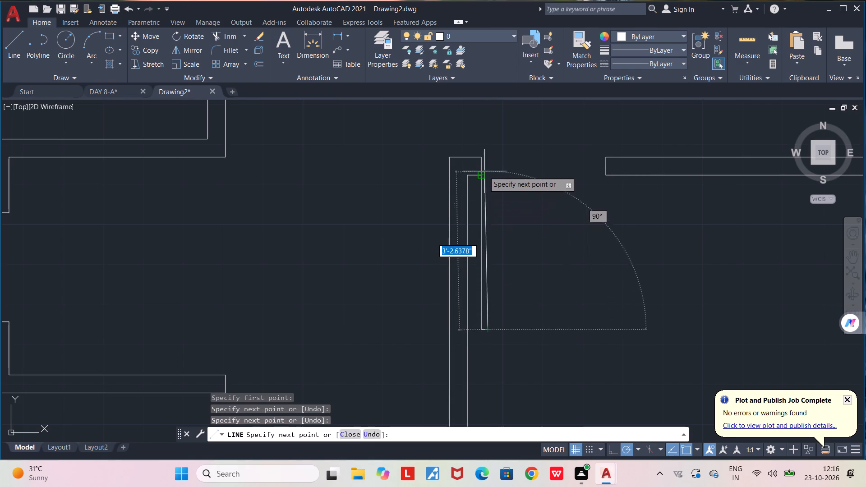
left_click(486, 173)
left_click(480, 173)
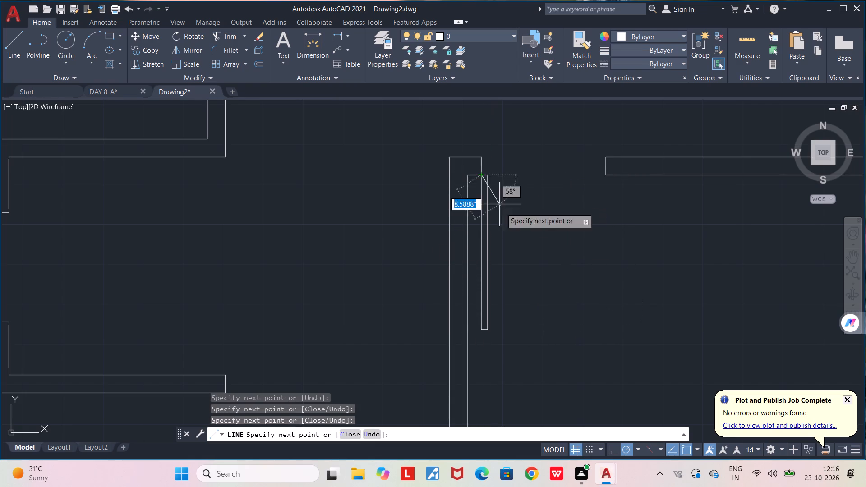
key("space")
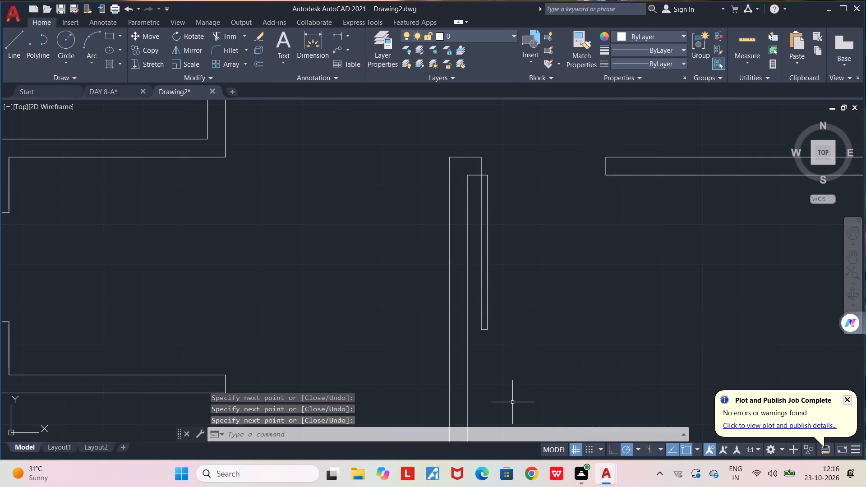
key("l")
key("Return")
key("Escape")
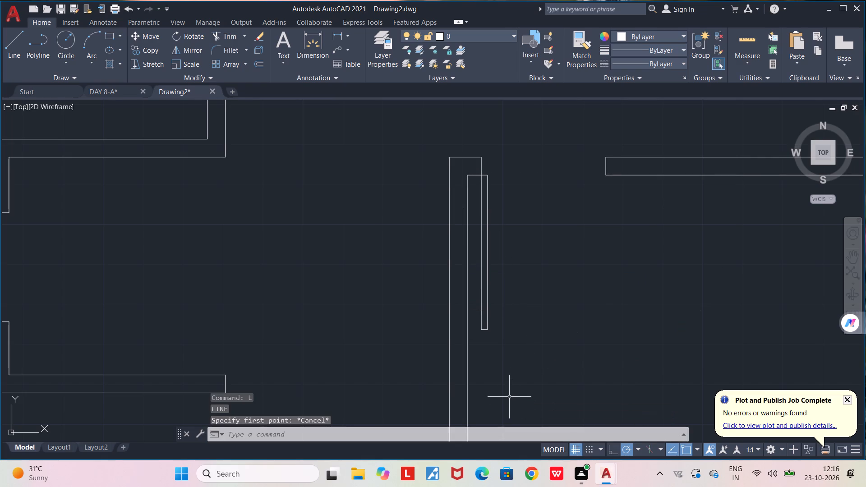
Draw the swing arc from the leaf's free end to the opposite jamb's lower corner, trimming off the part beyond the jamb.
left_click(86, 38)
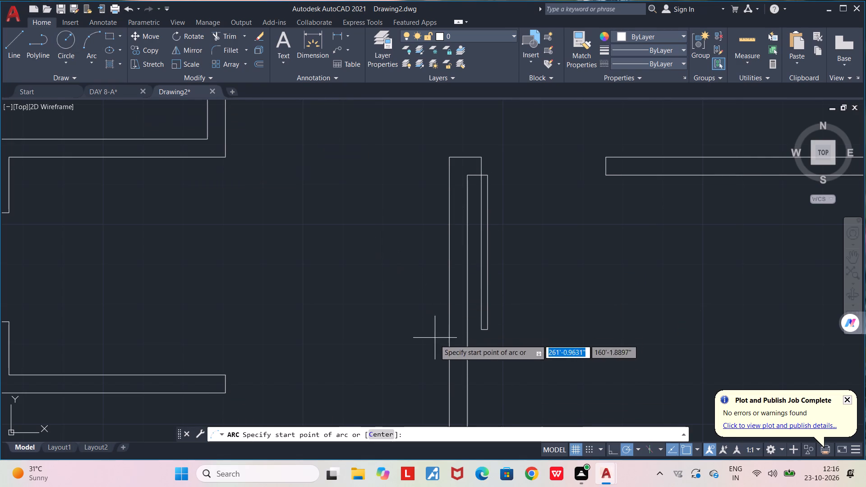
left_click(488, 328)
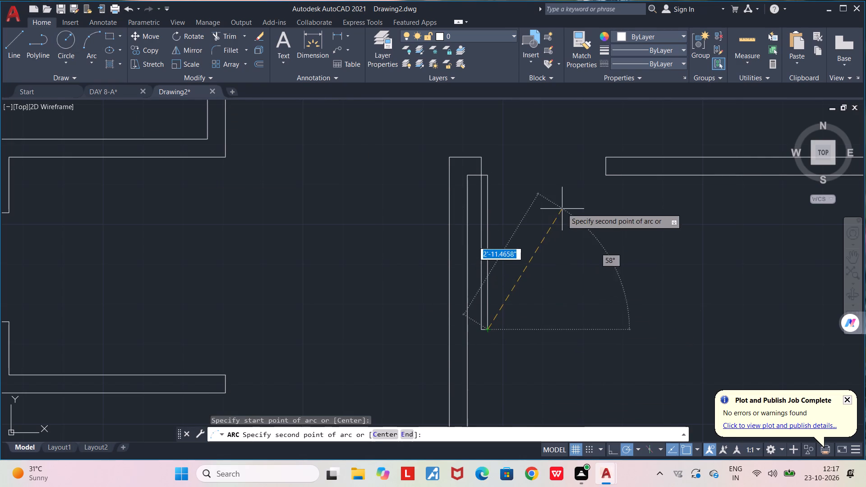
left_click(607, 175)
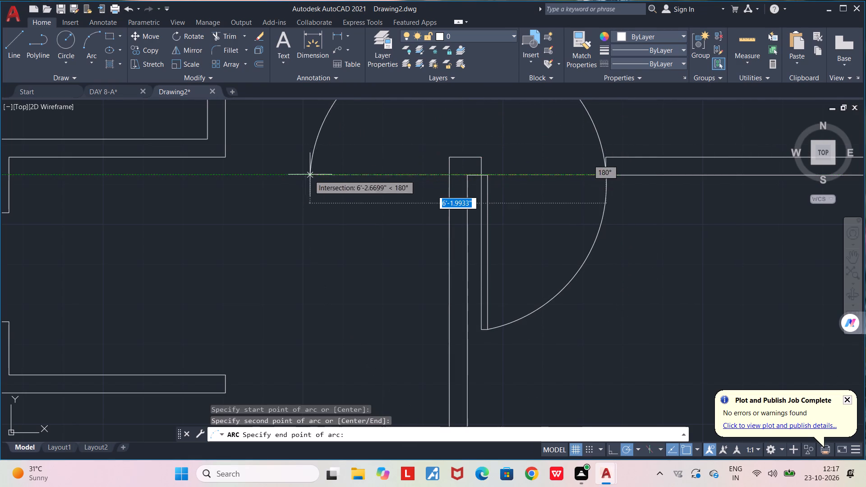
left_click(319, 163)
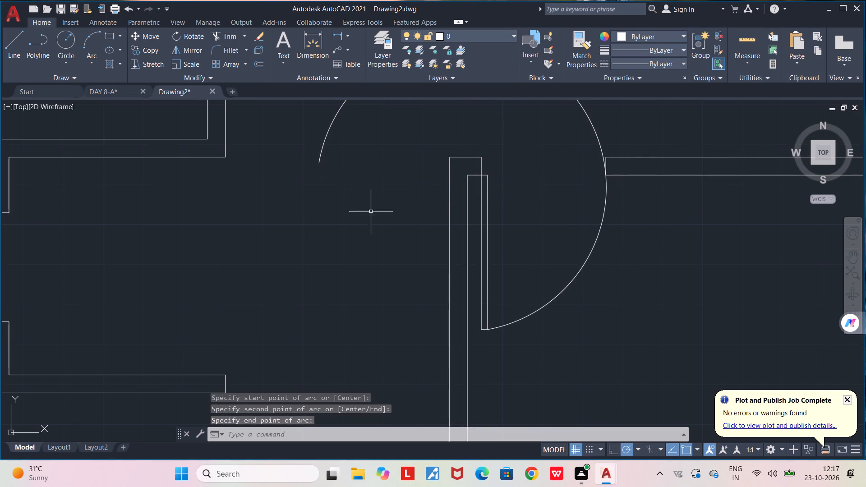
type("TR")
key("Return")
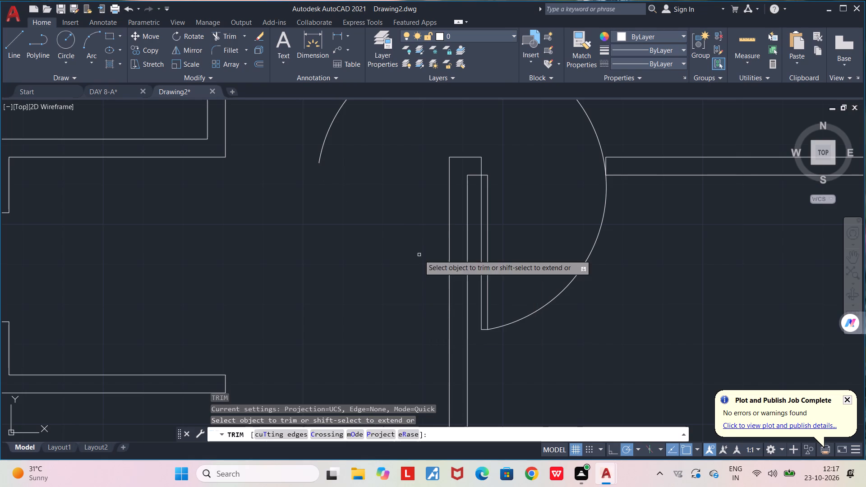
left_click(599, 146)
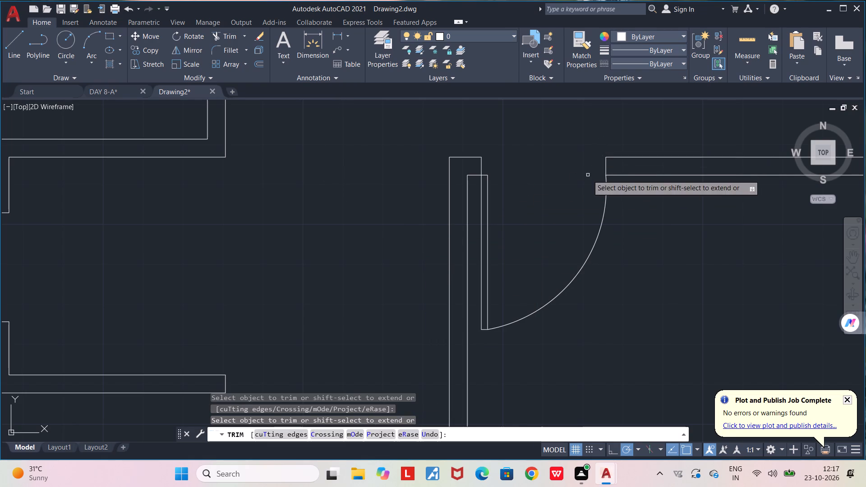
middle_click_drag(588, 175, 582, 221)
key("Escape")
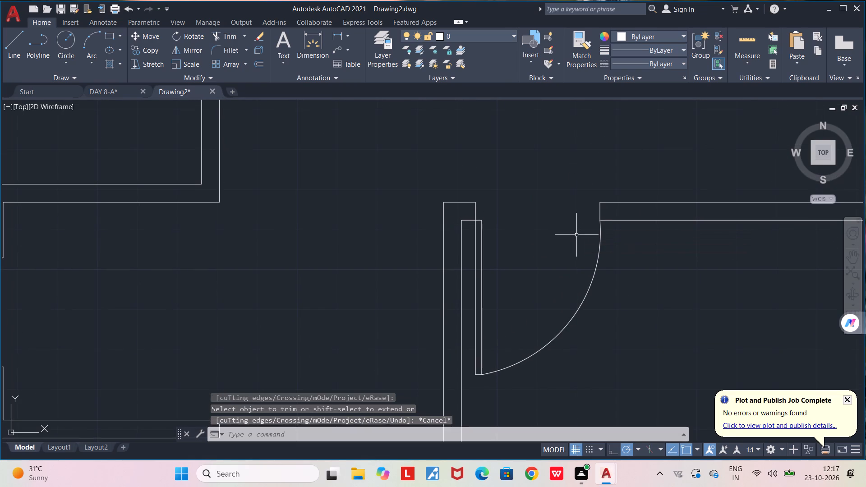
Draw a door leaf about 2'-3.5" long and 0.37" thick, running left from the lower jamb of the short partition in the small left-hand room.
scroll(576, 235, "down", 2)
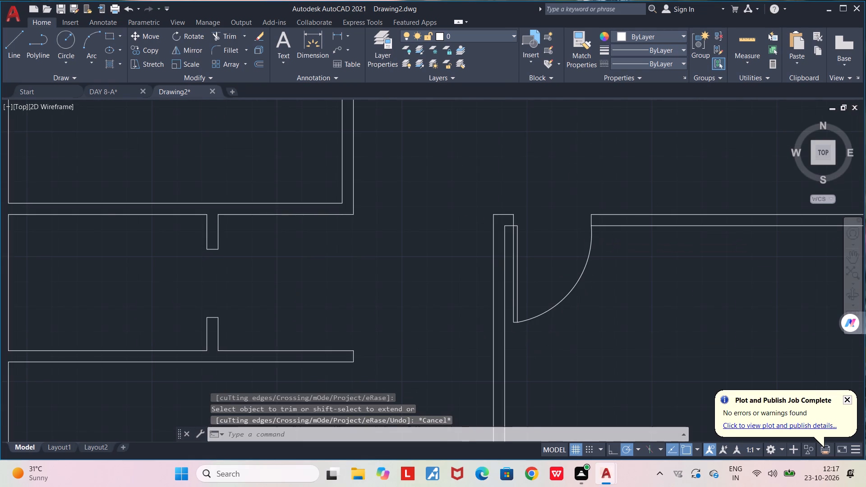
middle_click_drag(575, 235, 602, 252)
scroll(602, 252, "down", 1)
scroll(470, 276, "up", 1)
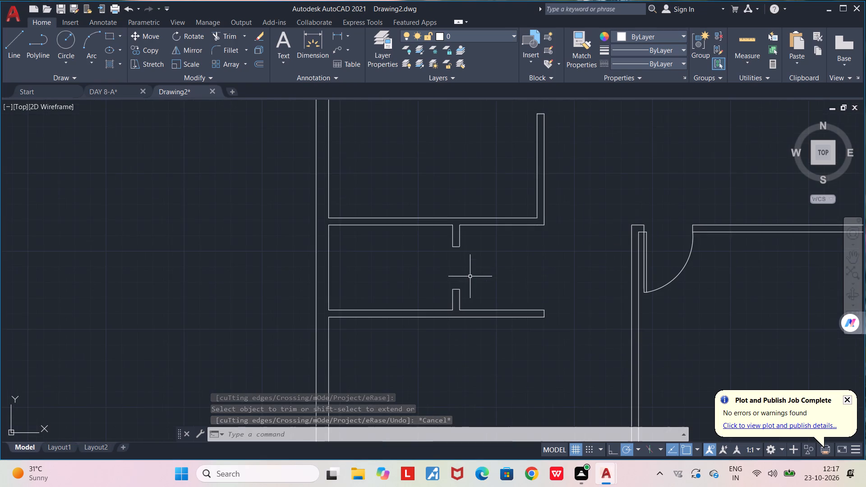
middle_click_drag(470, 276, 511, 300)
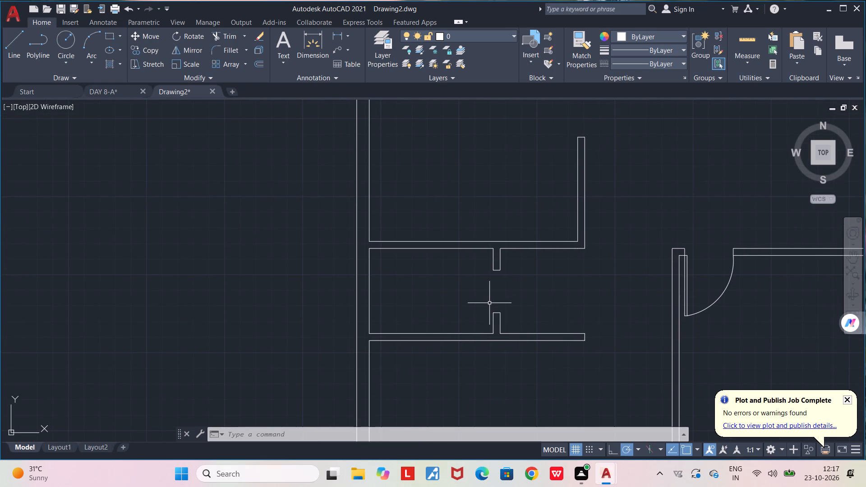
key("l")
key("Return")
scroll(490, 318, "up", 3)
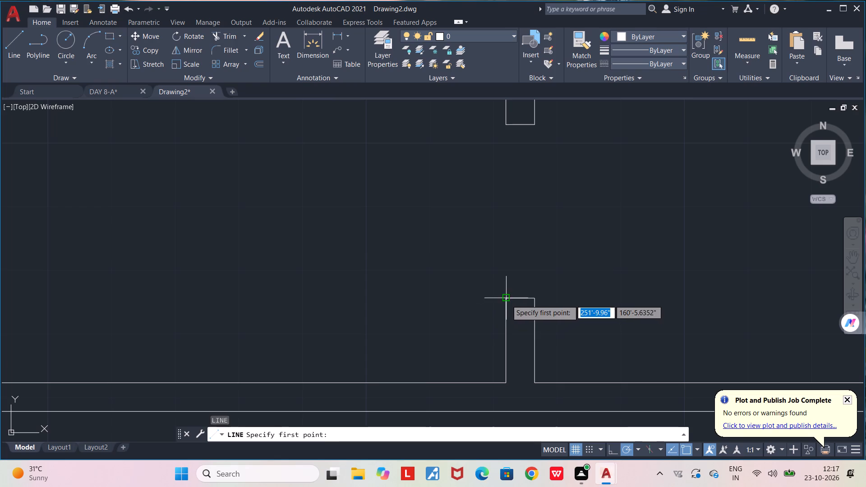
left_click(507, 300)
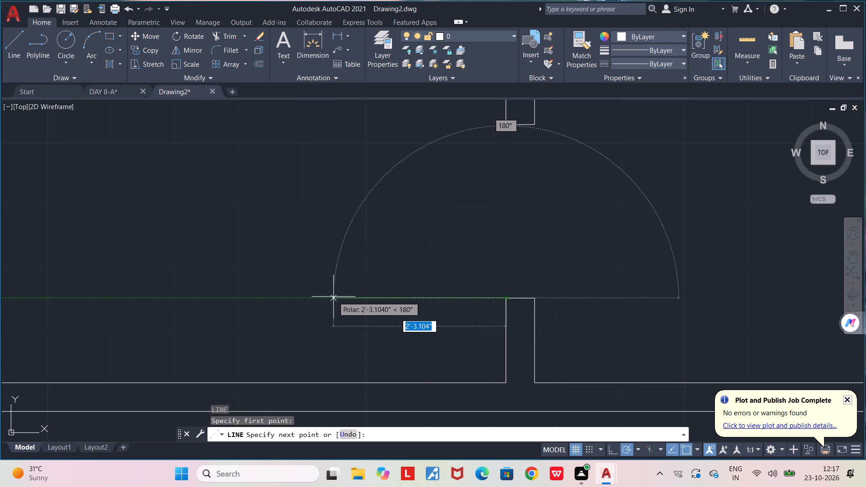
left_click(331, 297)
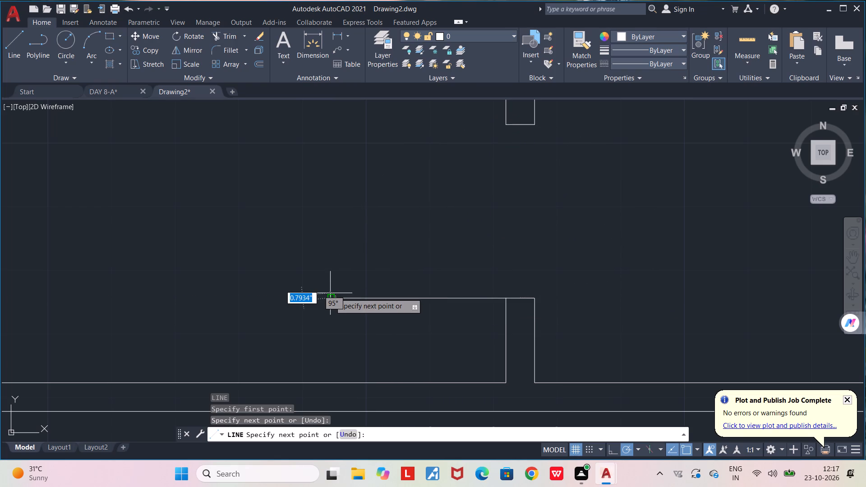
left_click(330, 293)
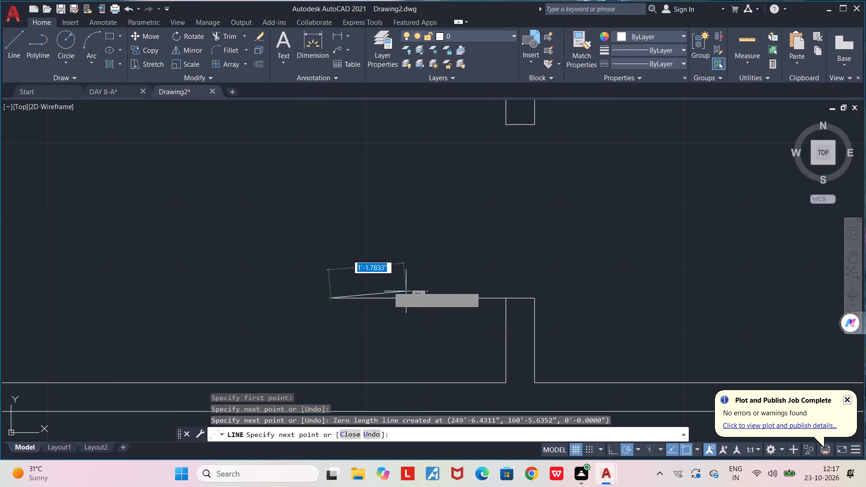
scroll(328, 287, "up", 5)
middle_click_drag(357, 333, 322, 242)
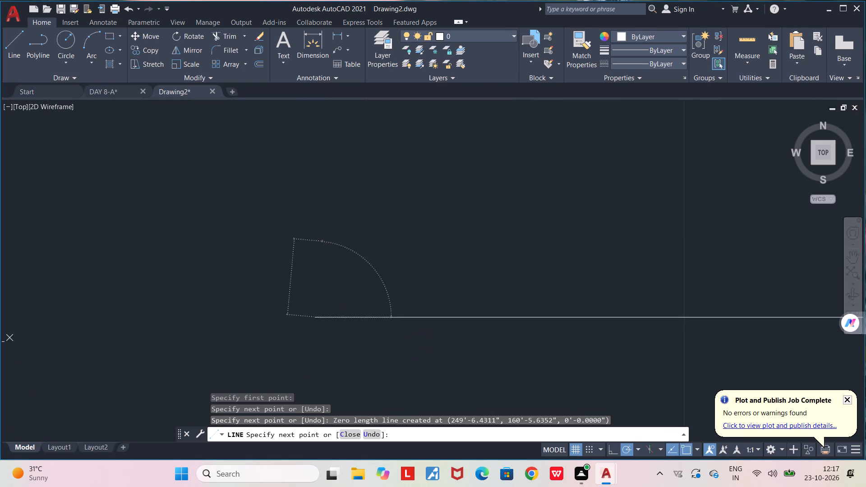
left_click(314, 293)
scroll(432, 296, "down", 4)
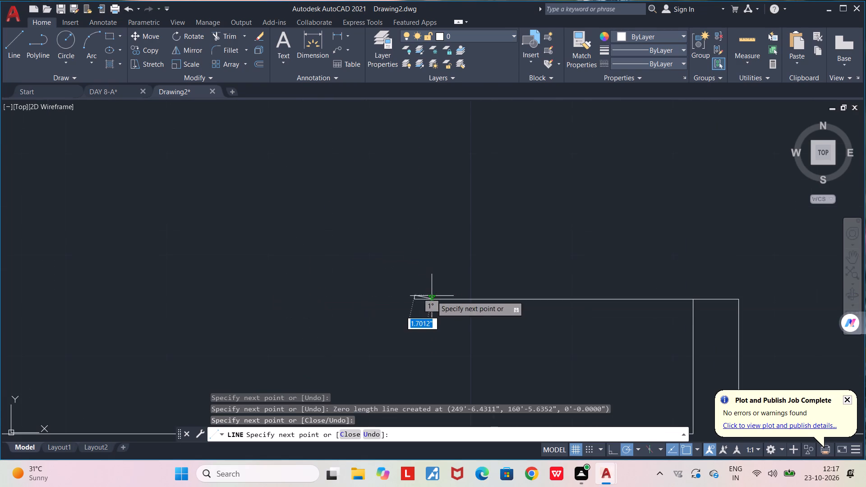
scroll(691, 298, "up", 4)
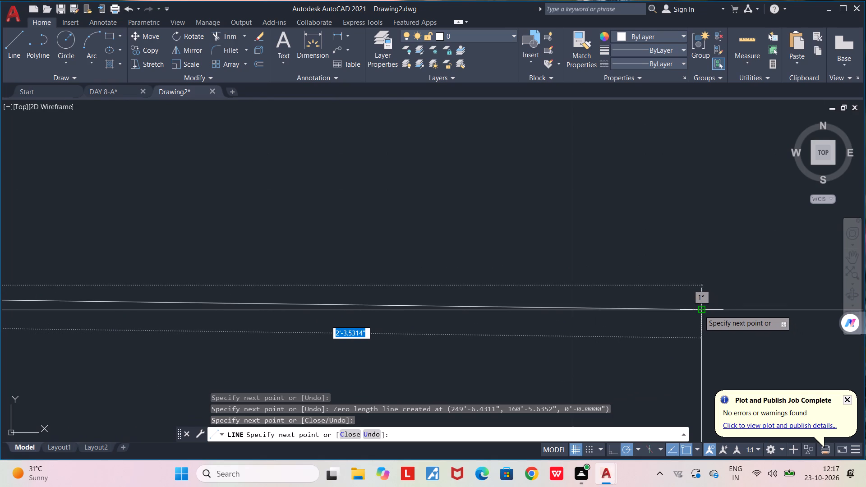
left_click(701, 285)
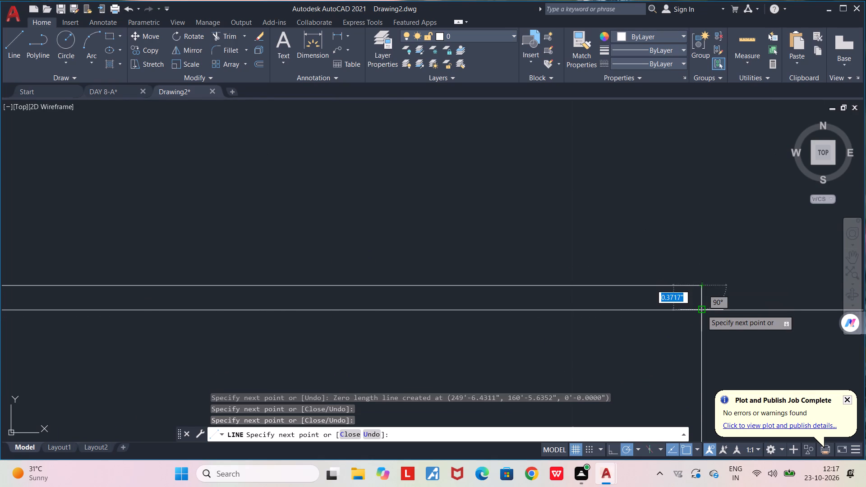
left_click(702, 312)
key("Escape")
Draw a three-point arc from the small left-hand room's leaf end through the upper jamb's lower-left corner, ending beyond the partition.
scroll(617, 343, "down", 7)
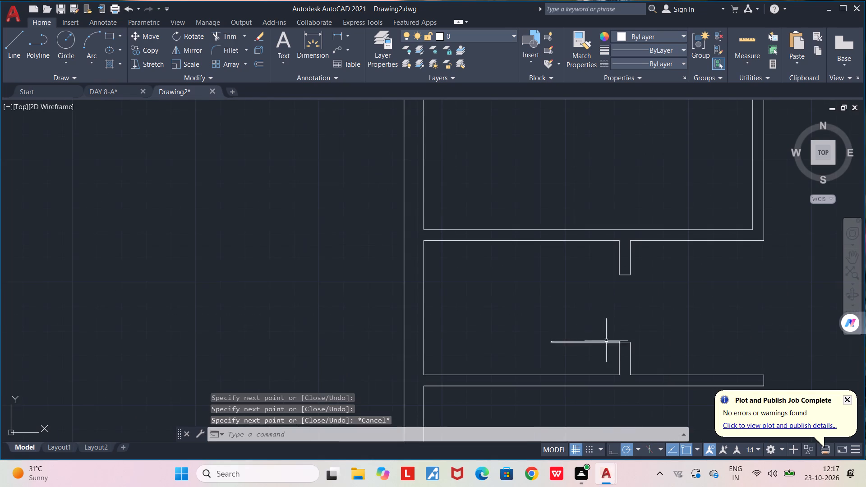
left_click(92, 42)
scroll(559, 327, "up", 3)
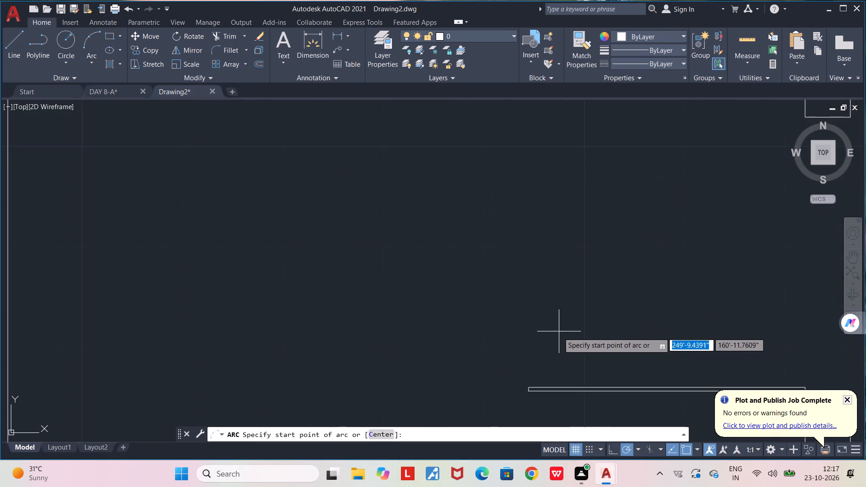
left_click(528, 386)
scroll(614, 271, "down", 3)
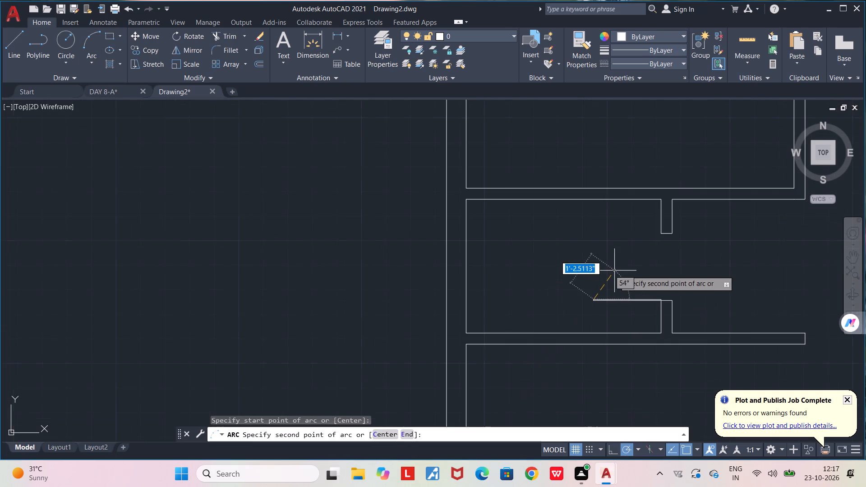
left_click(659, 234)
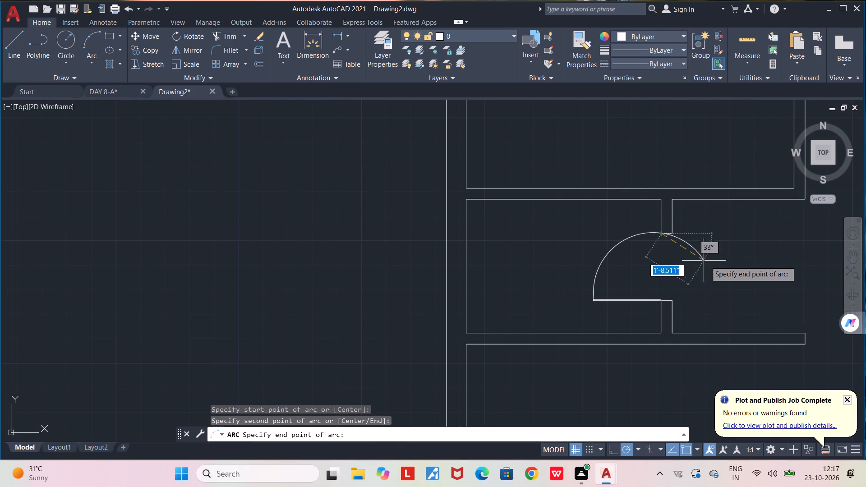
left_click(728, 280)
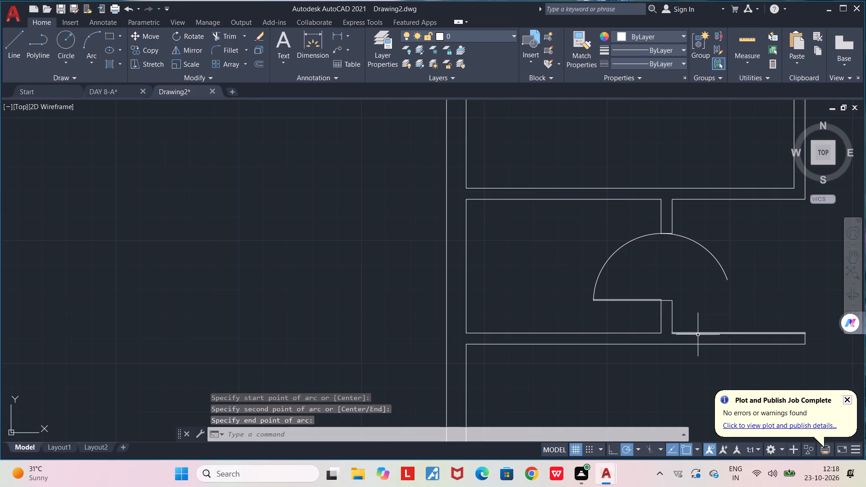
Trim off the part of the small room's swing arc that extends past the upper jamb.
key("t")
key("r")
key("Return")
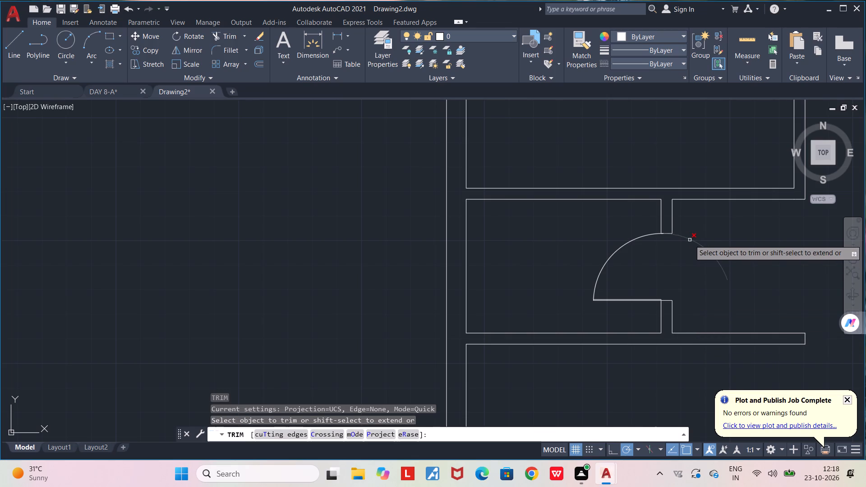
left_click(690, 240)
scroll(671, 238, "up", 6)
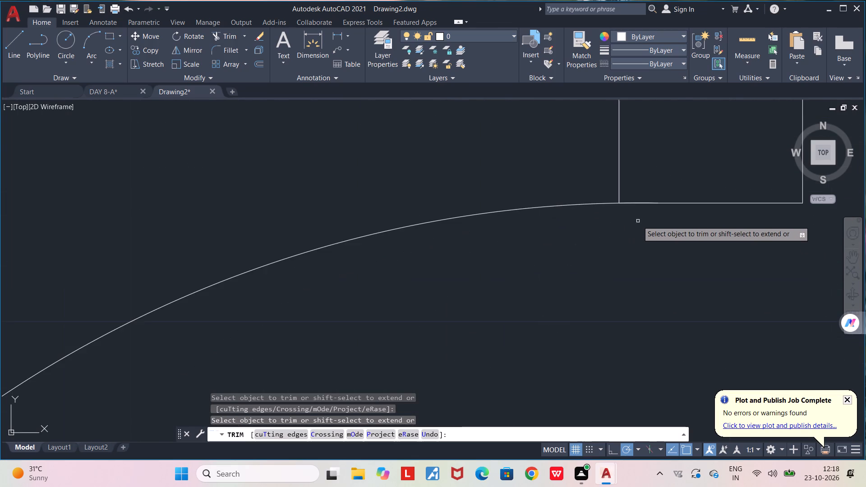
scroll(636, 211, "up", 6)
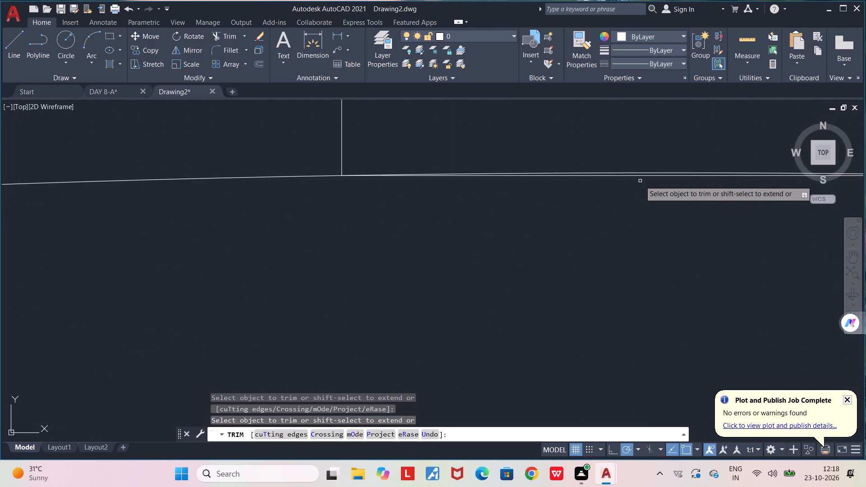
left_click(645, 178)
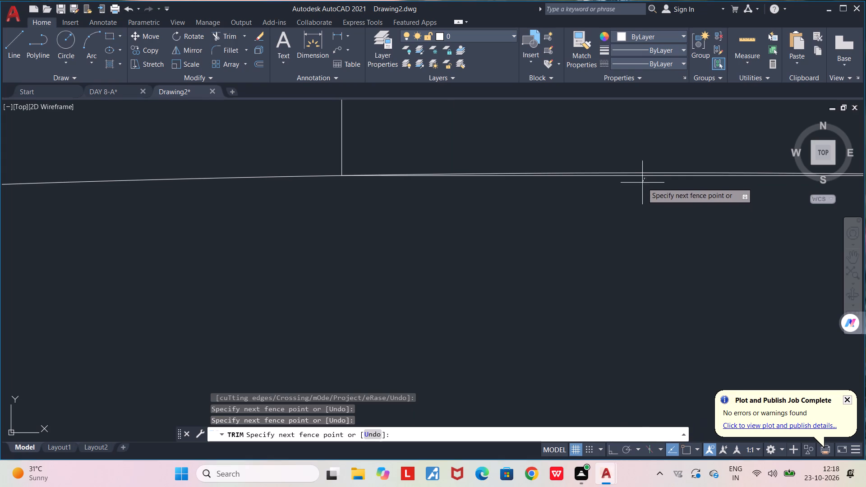
left_click(640, 175)
scroll(637, 187, "down", 4)
middle_click_drag(617, 237, 615, 236)
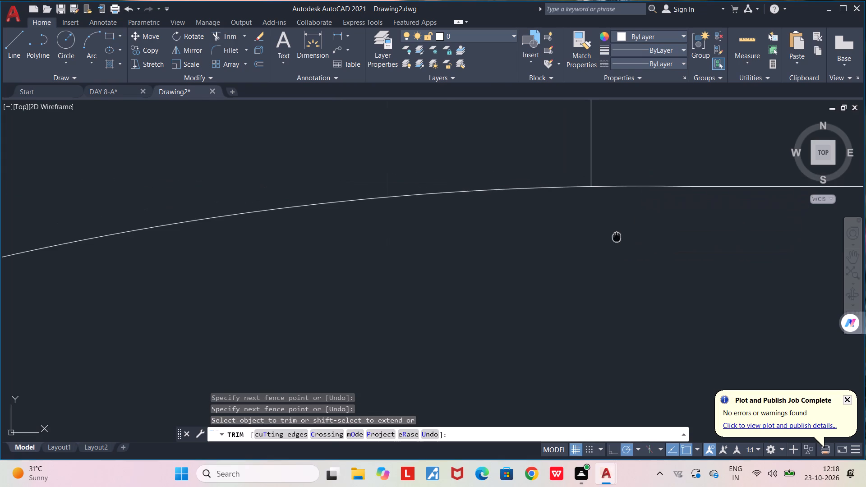
middle_click_drag(615, 236, 508, 185)
scroll(509, 185, "down", 6)
middle_click_drag(498, 239, 532, 193)
scroll(532, 193, "down", 3)
middle_click_drag(464, 321, 438, 314)
key("Escape")
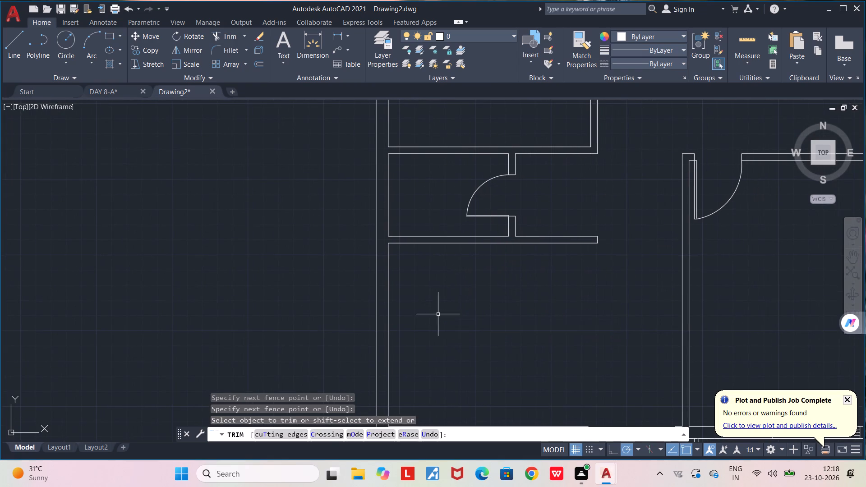
Draw a thin door leaf about 4'-2" long, running left from the upper jamb's lower-left corner at the middle left-hand room's opening.
scroll(438, 315, "down", 1)
middle_click_drag(447, 328, 410, 305)
scroll(410, 305, "down", 2)
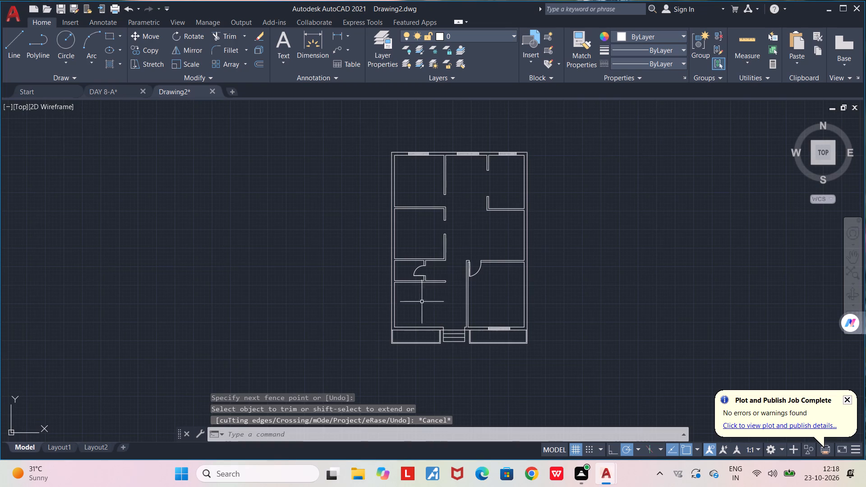
middle_click_drag(462, 231, 458, 297)
scroll(432, 301, "up", 3)
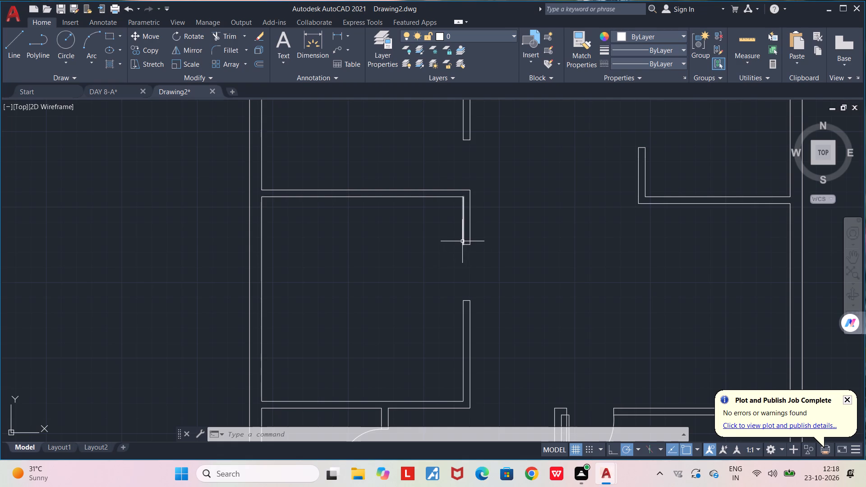
key("l")
key("Return")
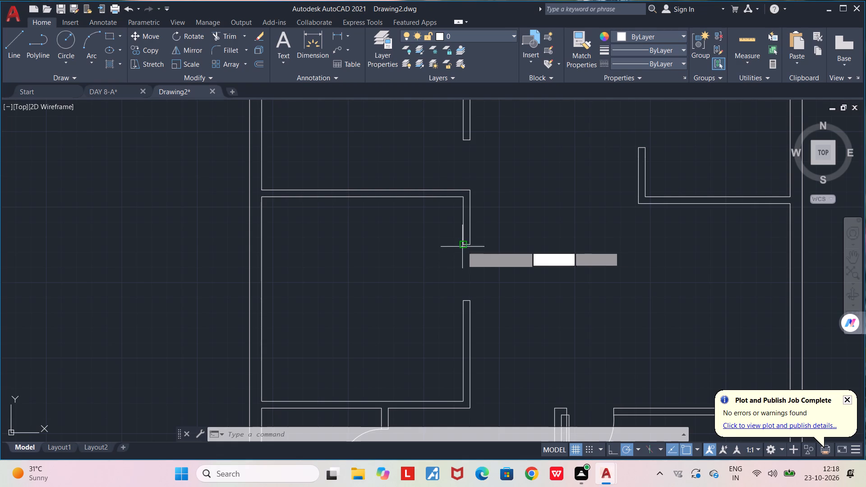
left_click(462, 246)
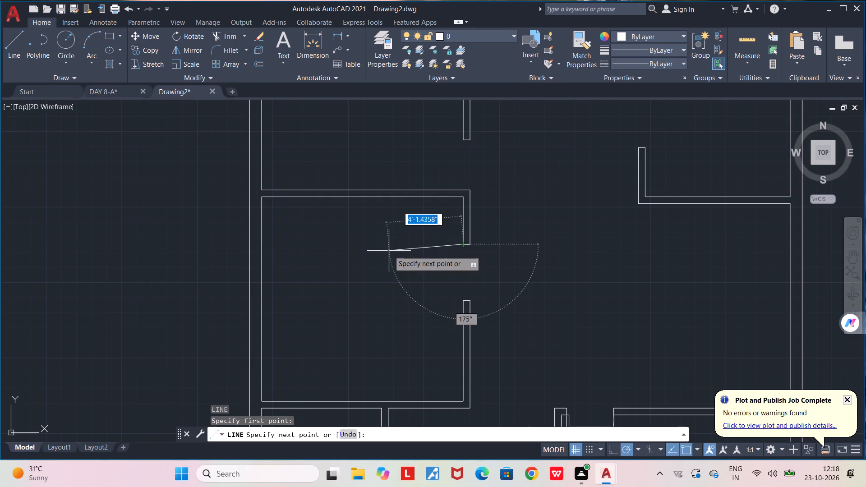
left_click(387, 246)
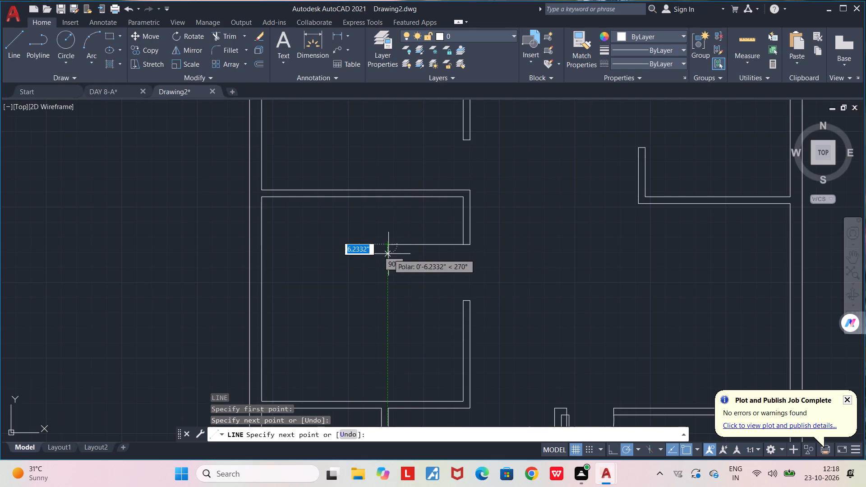
scroll(388, 254, "up", 2)
left_click(389, 236)
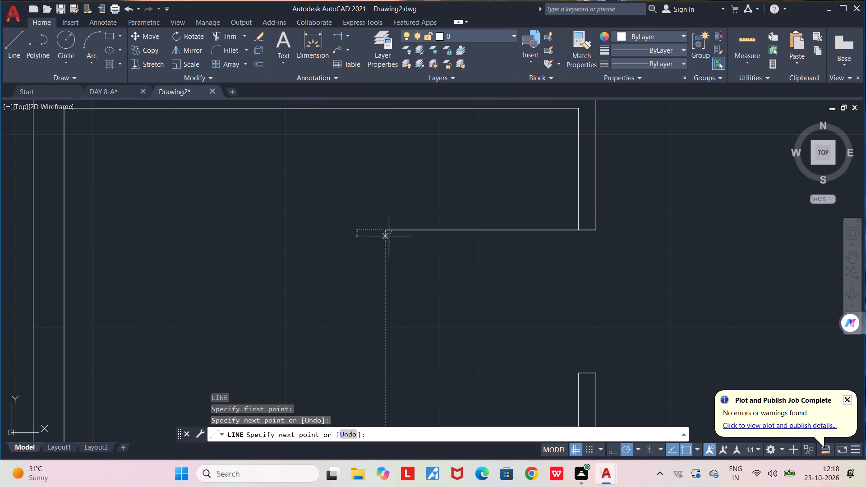
left_click(580, 237)
left_click(578, 228)
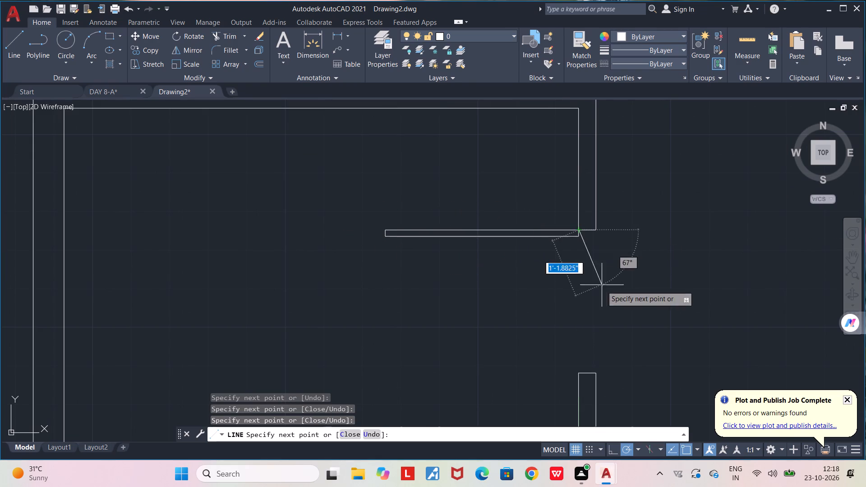
key("Escape")
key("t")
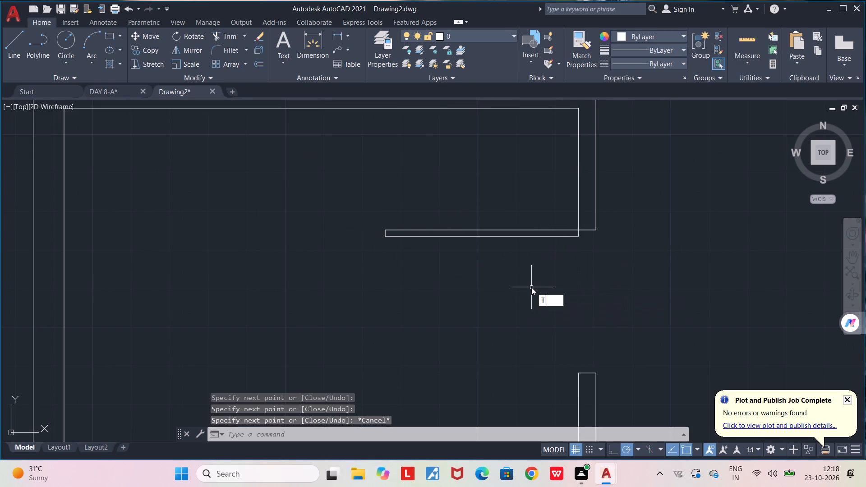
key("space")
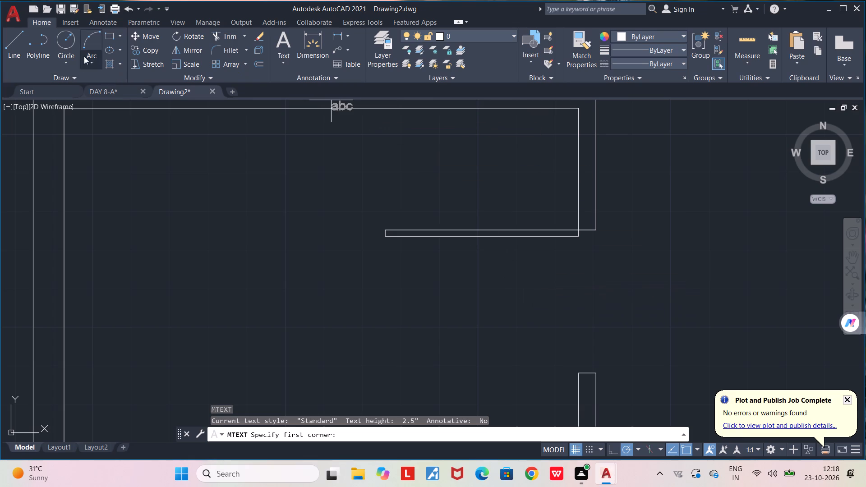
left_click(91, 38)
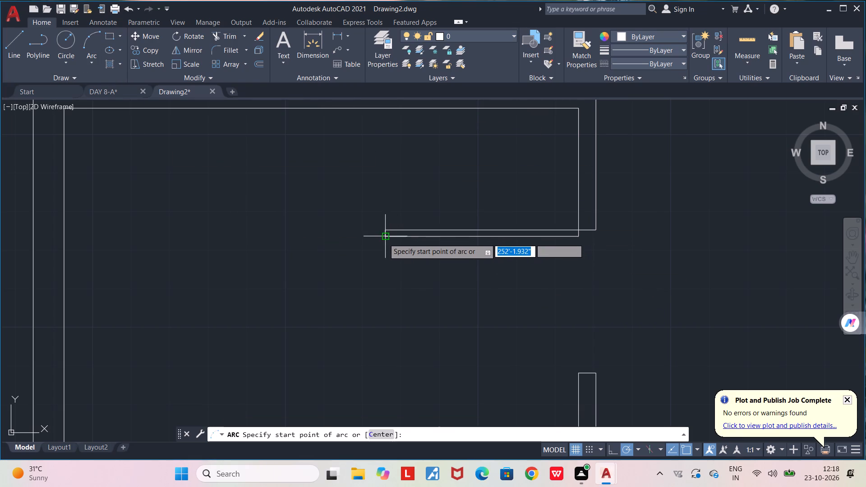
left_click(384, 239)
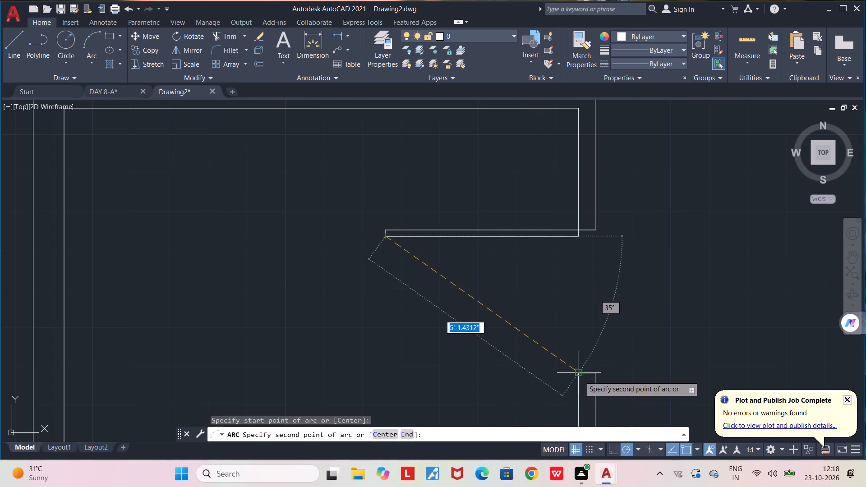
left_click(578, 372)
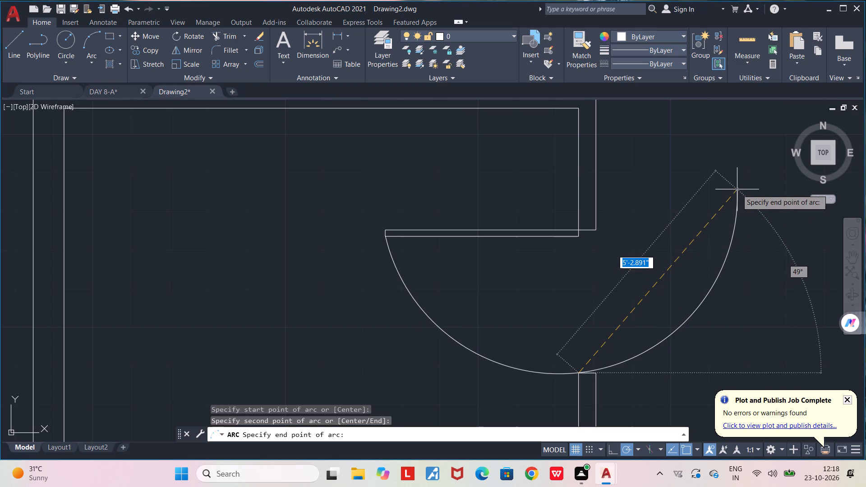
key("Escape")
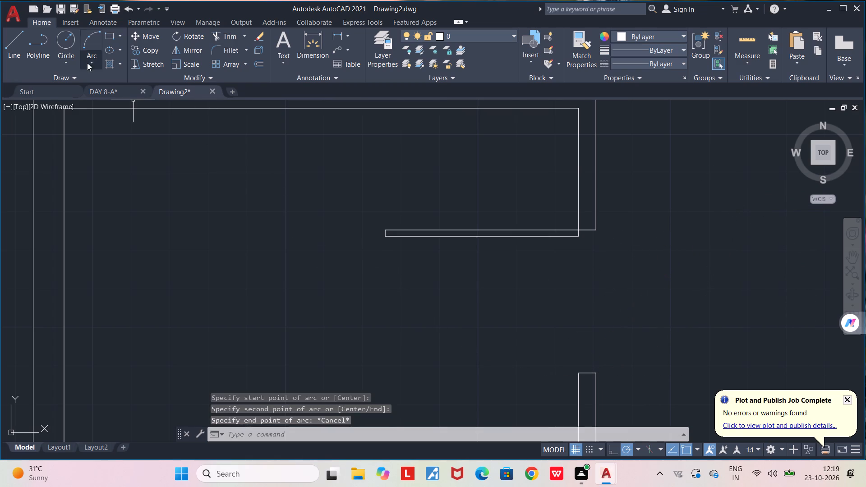
Draw a three-point arc from the leaf's lower free corner through the lower jamb's upper-left corner, ending beyond the wall.
left_click(88, 44)
left_click(385, 239)
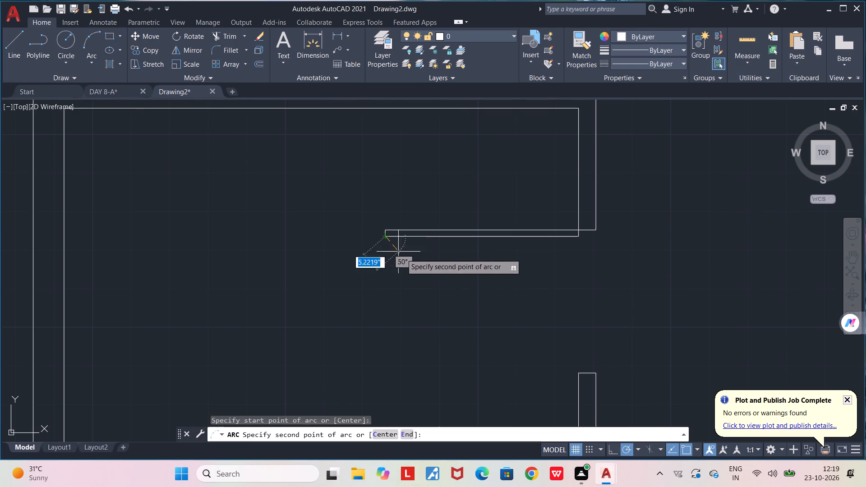
left_click(579, 372)
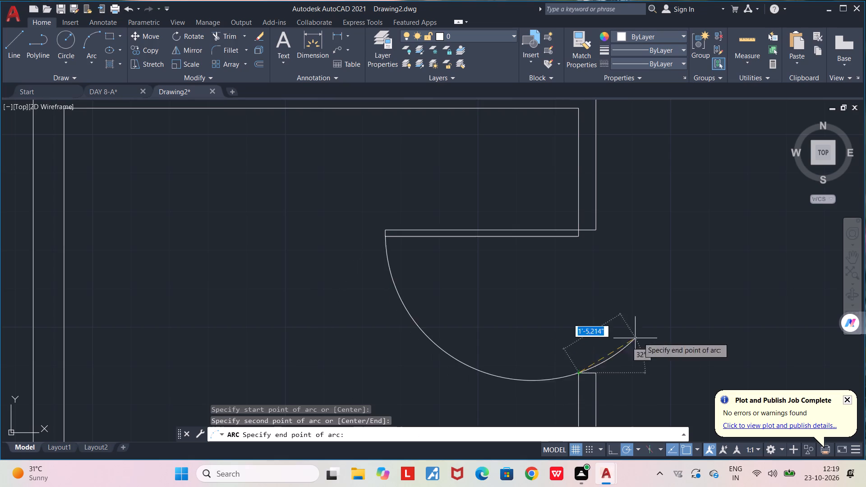
left_click(705, 300)
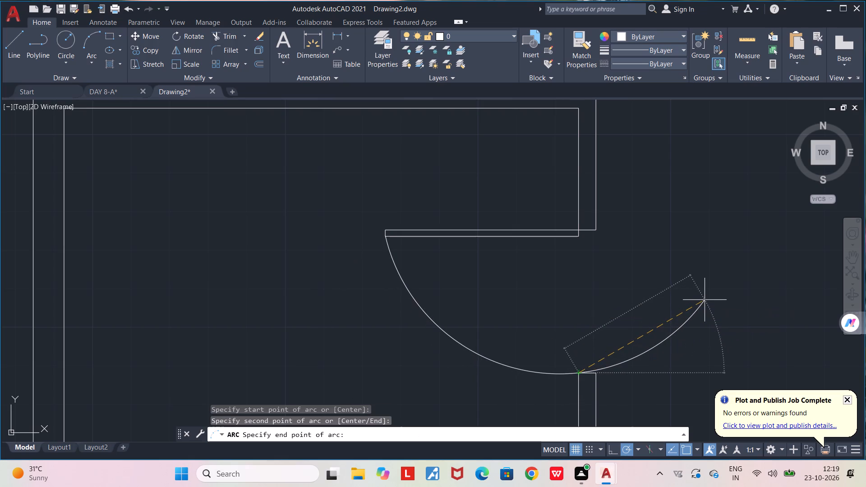
Trim off the part of the middle left-hand room's swing arc that extends past the lower jamb.
type("TR")
key("Return")
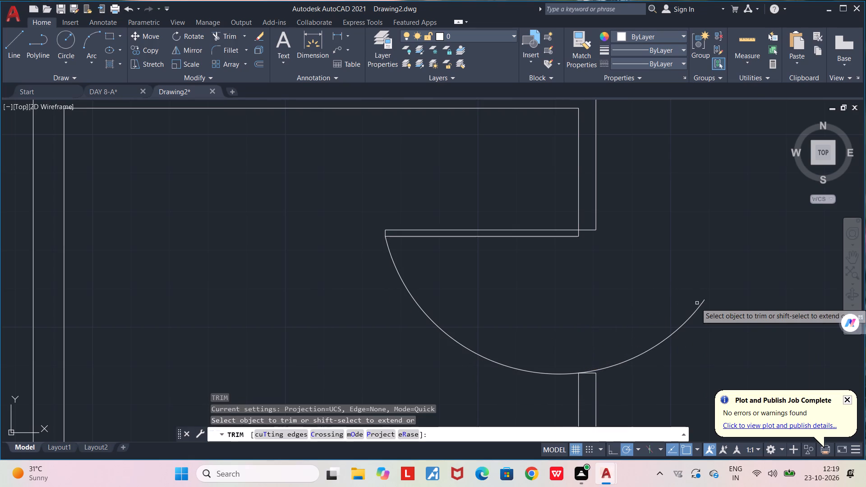
left_click(690, 320)
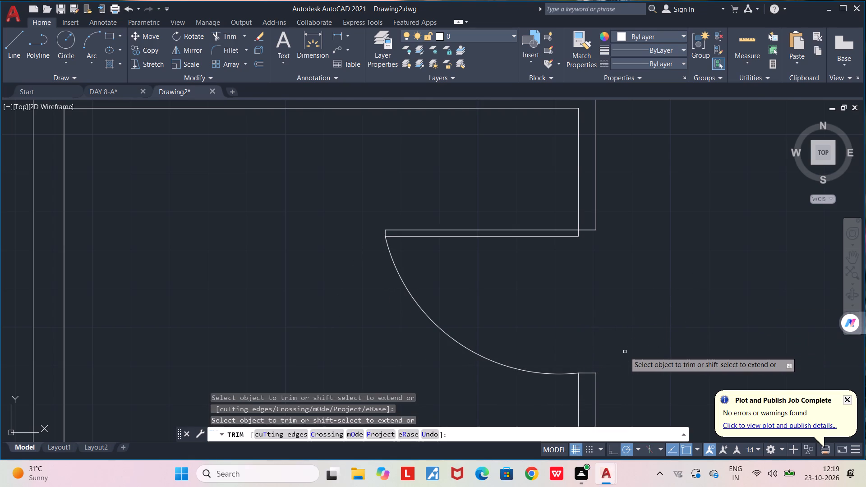
scroll(625, 352, "down", 2)
key("Escape")
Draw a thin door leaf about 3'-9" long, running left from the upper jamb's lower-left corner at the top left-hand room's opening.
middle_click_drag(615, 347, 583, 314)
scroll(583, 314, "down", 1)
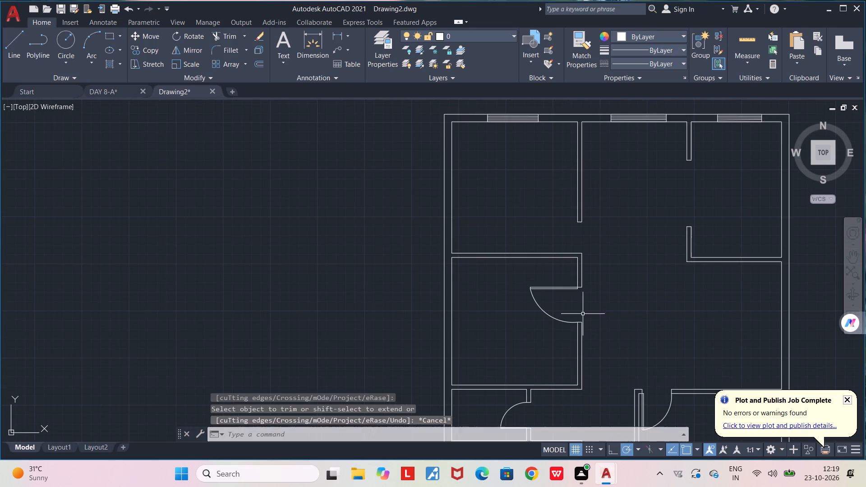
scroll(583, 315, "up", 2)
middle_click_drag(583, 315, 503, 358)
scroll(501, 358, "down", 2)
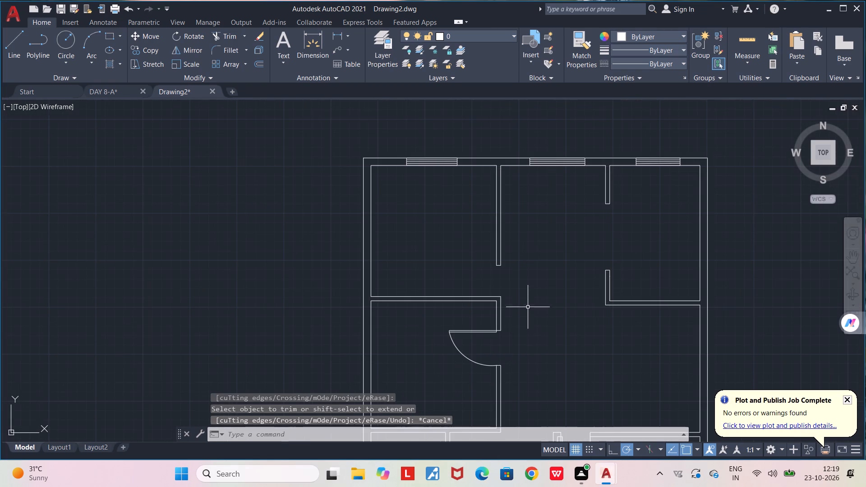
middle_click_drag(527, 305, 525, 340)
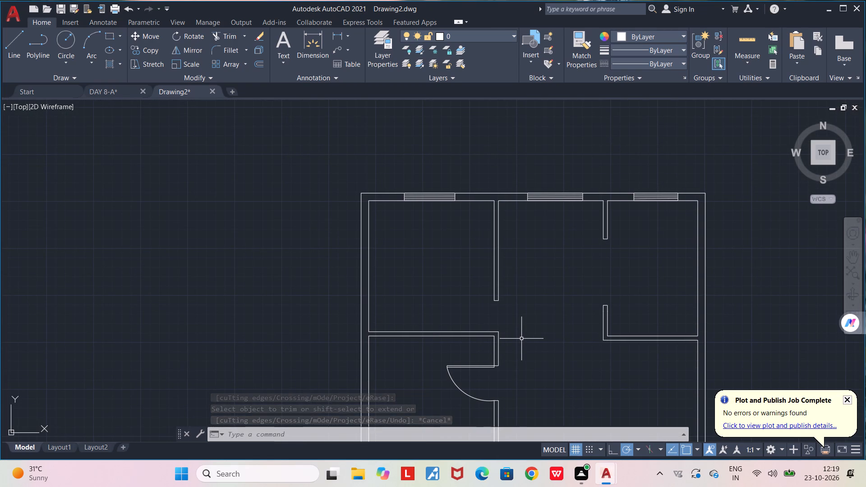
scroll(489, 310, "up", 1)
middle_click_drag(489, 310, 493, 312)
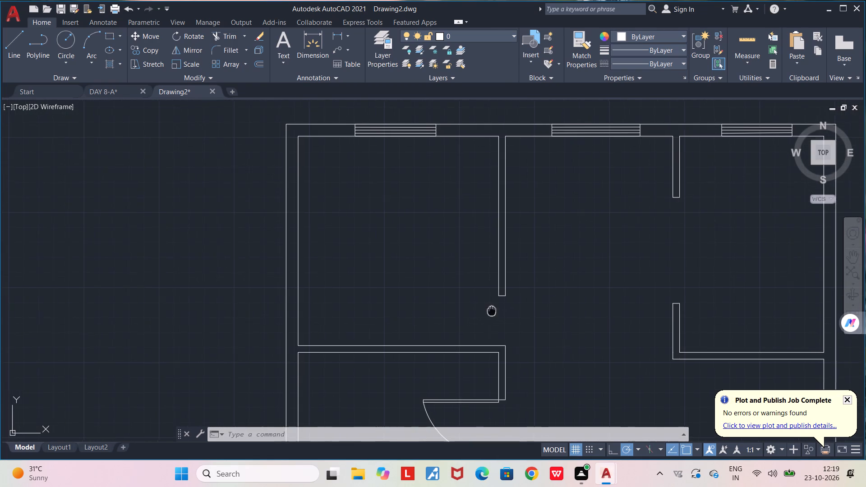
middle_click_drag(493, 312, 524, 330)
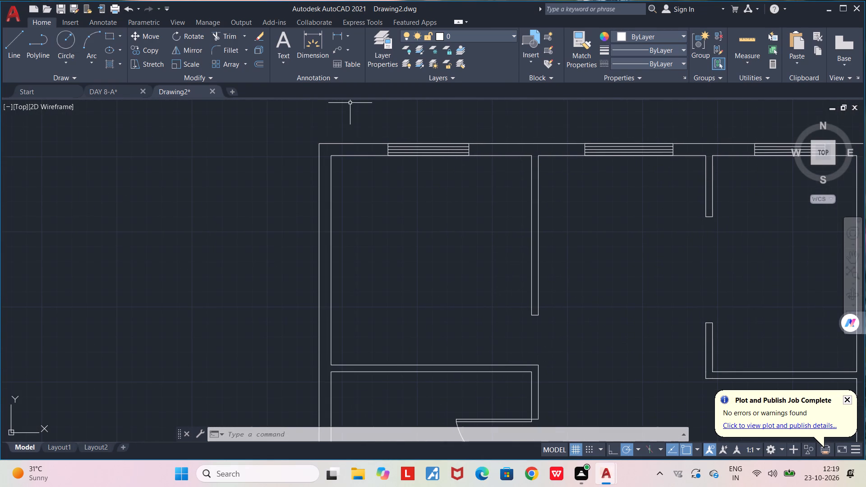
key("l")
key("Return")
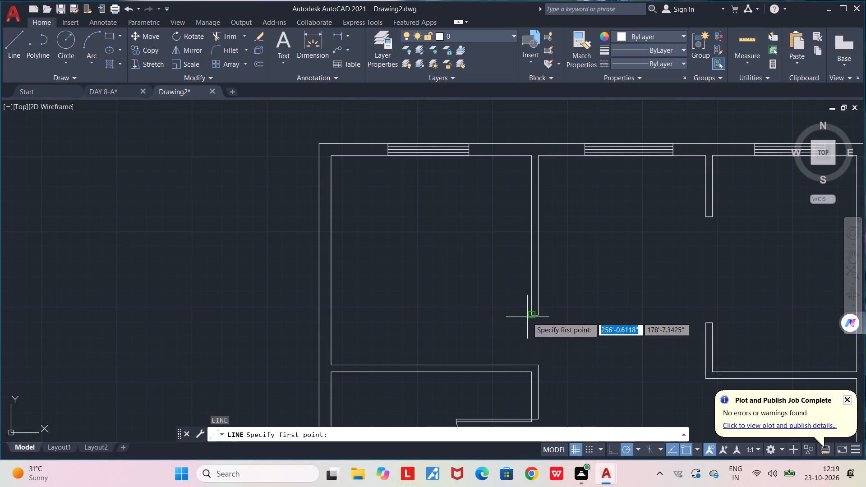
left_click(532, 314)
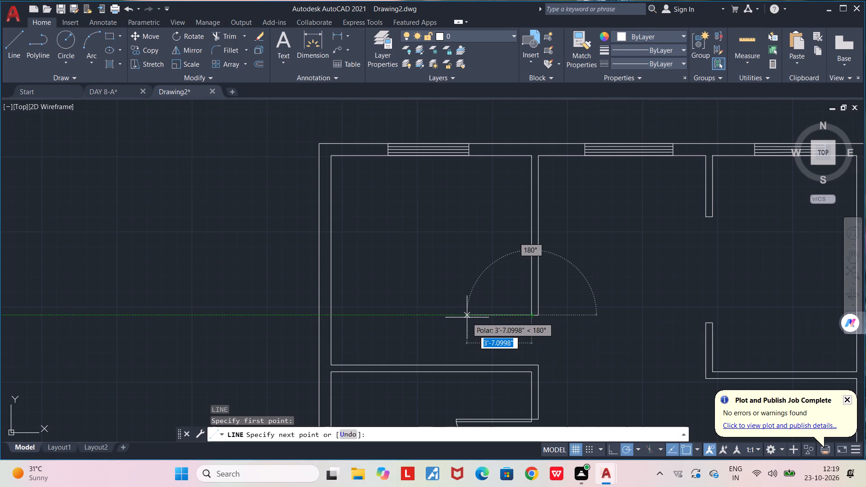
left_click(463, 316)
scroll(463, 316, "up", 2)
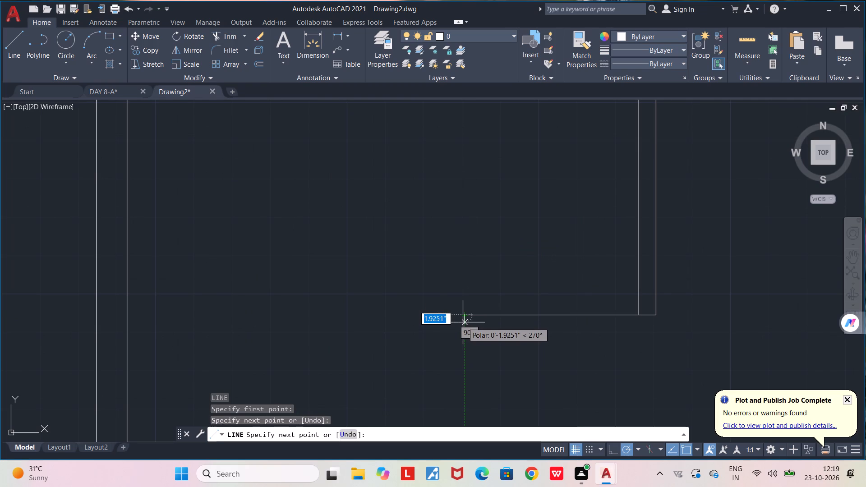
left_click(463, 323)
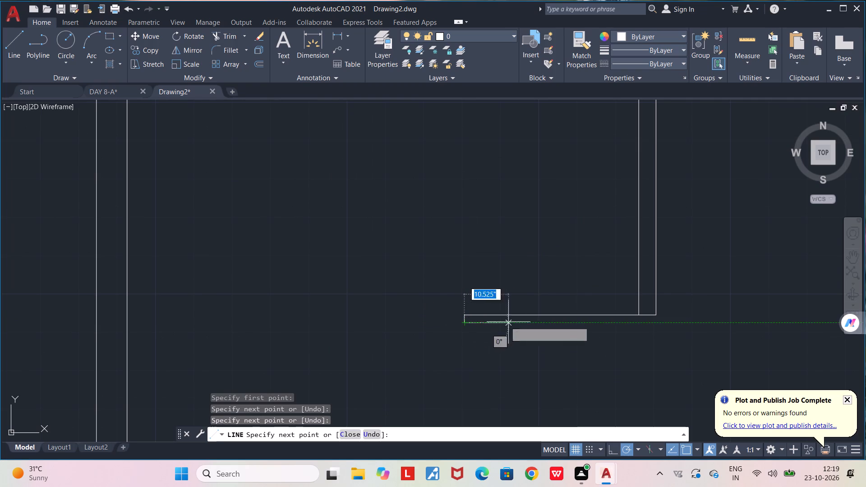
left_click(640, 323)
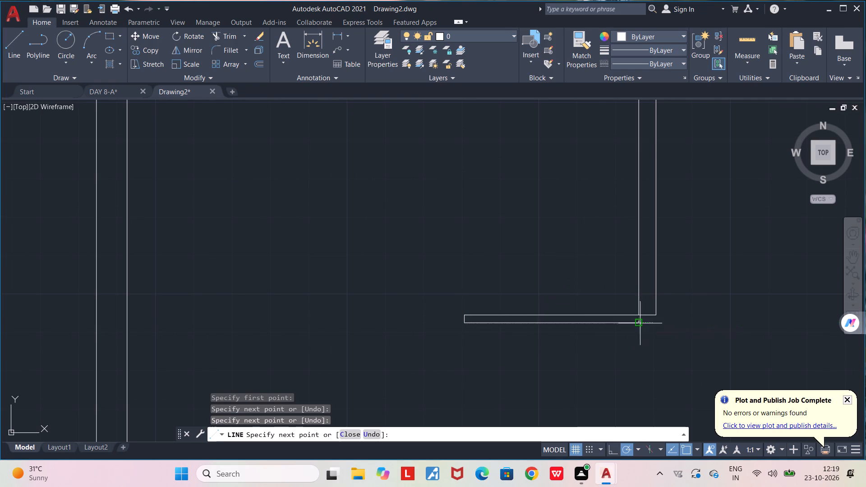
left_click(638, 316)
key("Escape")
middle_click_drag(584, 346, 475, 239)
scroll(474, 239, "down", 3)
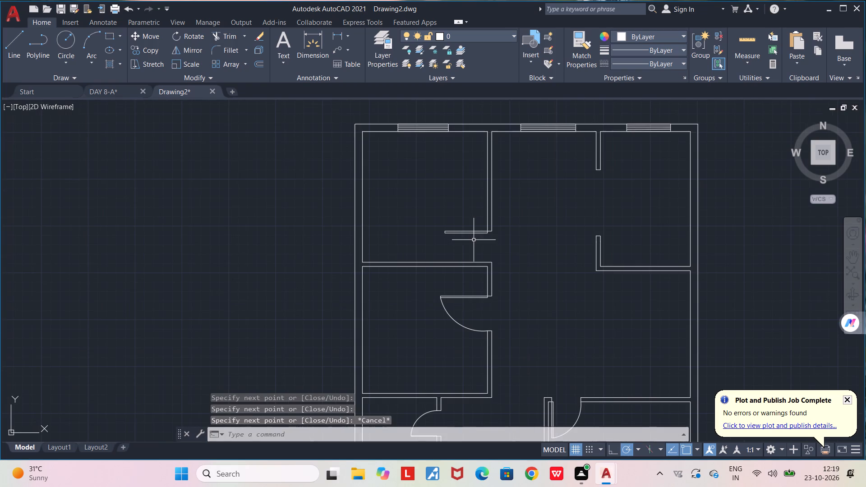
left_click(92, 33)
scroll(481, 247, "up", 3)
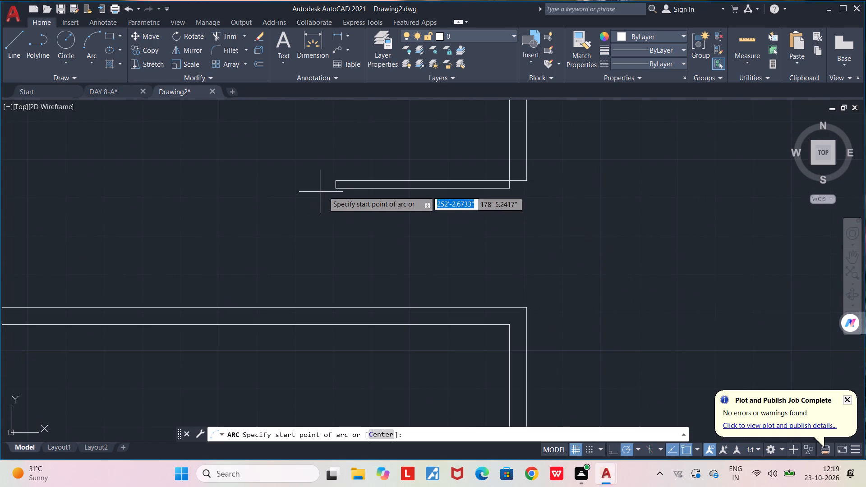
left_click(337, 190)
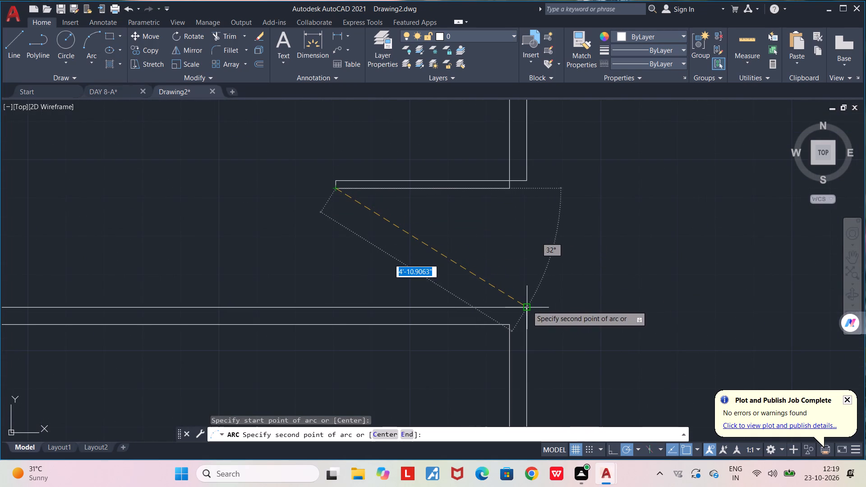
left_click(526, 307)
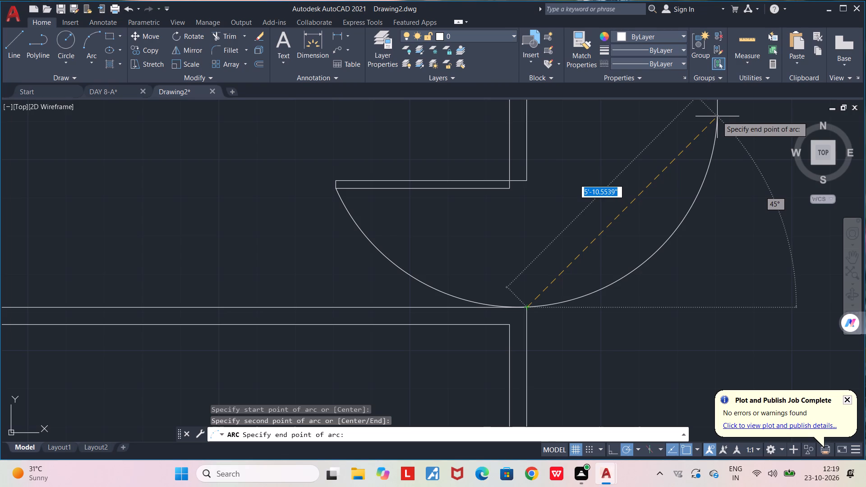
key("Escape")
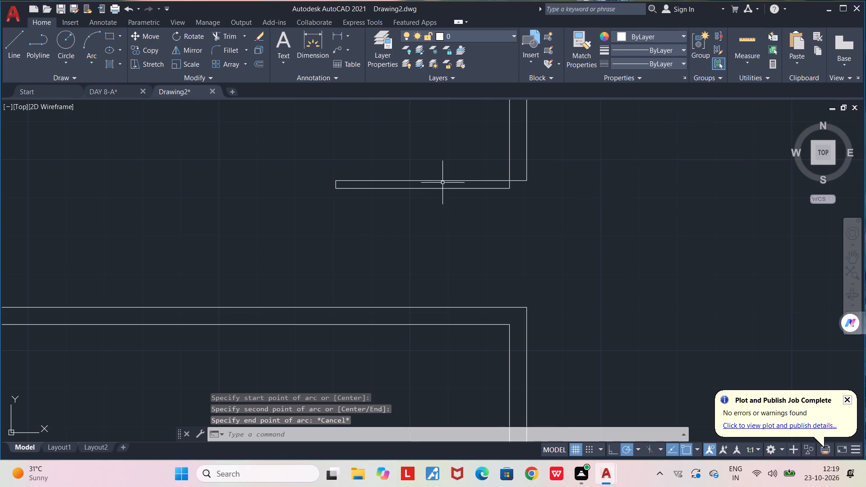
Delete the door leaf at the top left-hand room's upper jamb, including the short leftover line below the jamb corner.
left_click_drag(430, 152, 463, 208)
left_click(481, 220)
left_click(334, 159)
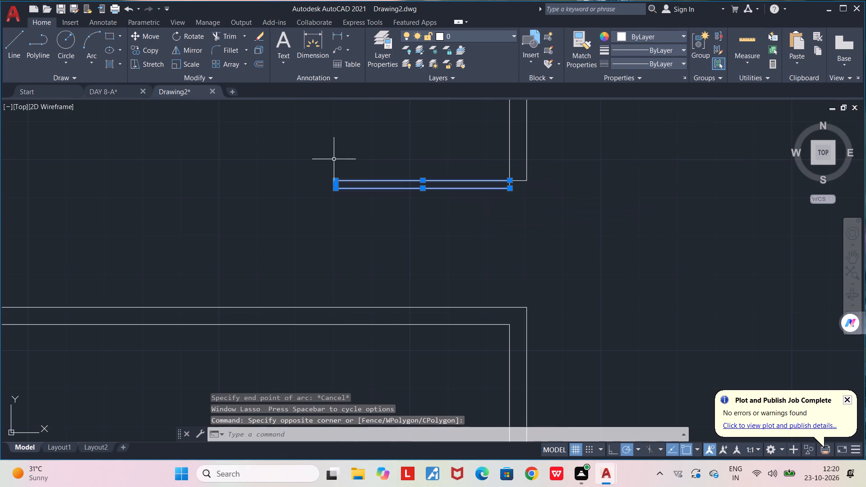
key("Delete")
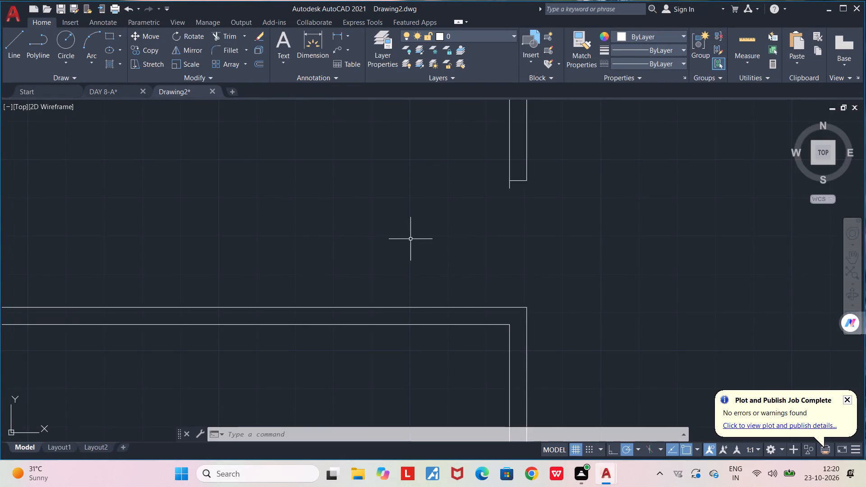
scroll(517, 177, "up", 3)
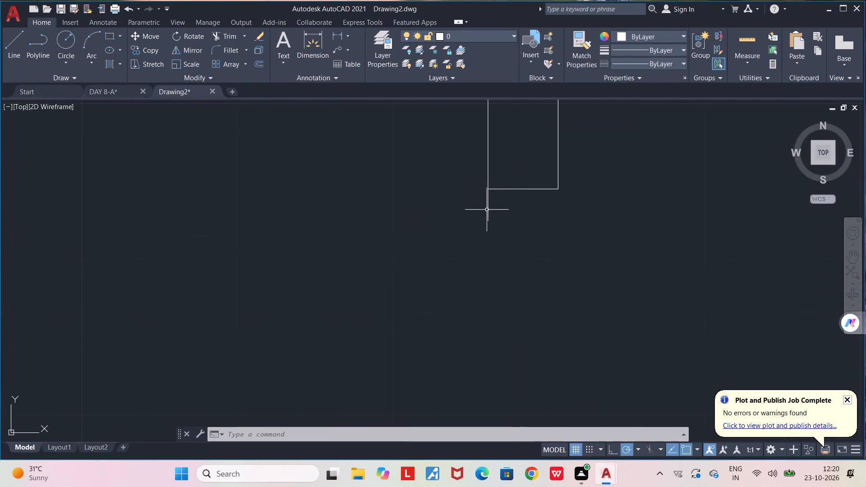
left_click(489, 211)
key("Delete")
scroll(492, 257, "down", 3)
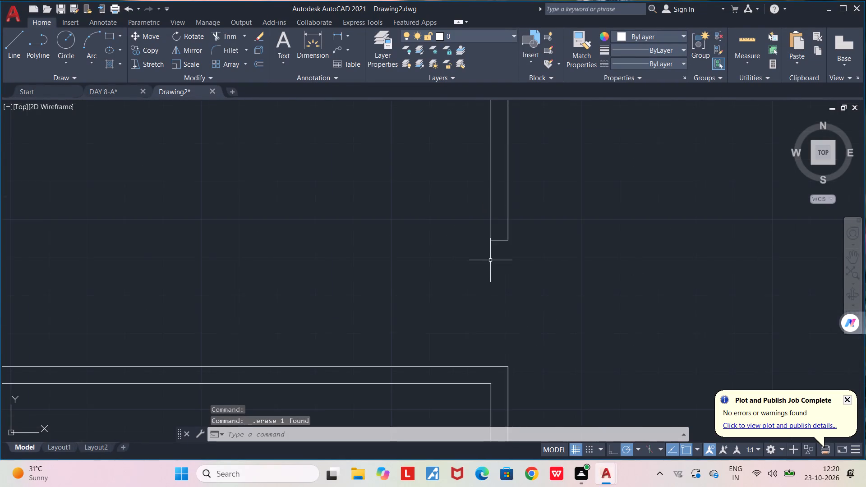
Draw a thin door leaf about 4'-3" long, running left just above the wall from the corner below the top left-hand room's opening.
middle_click_drag(491, 306, 493, 252)
scroll(493, 252, "down", 1)
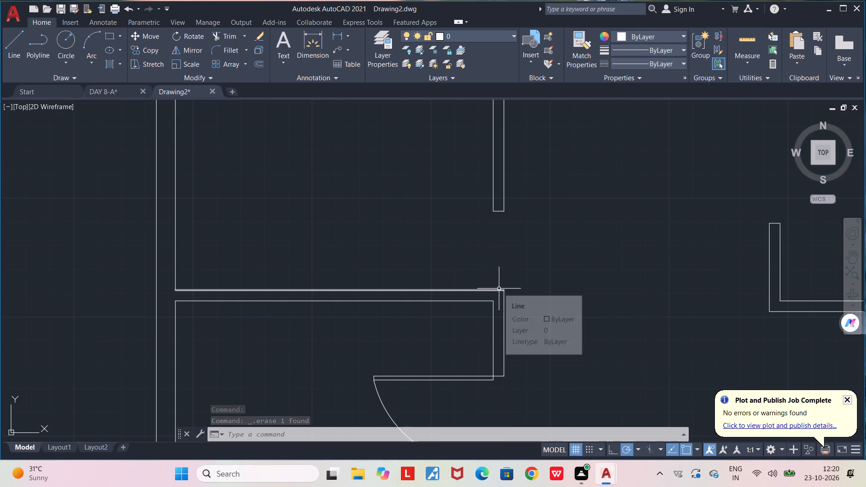
key("l")
key("Return")
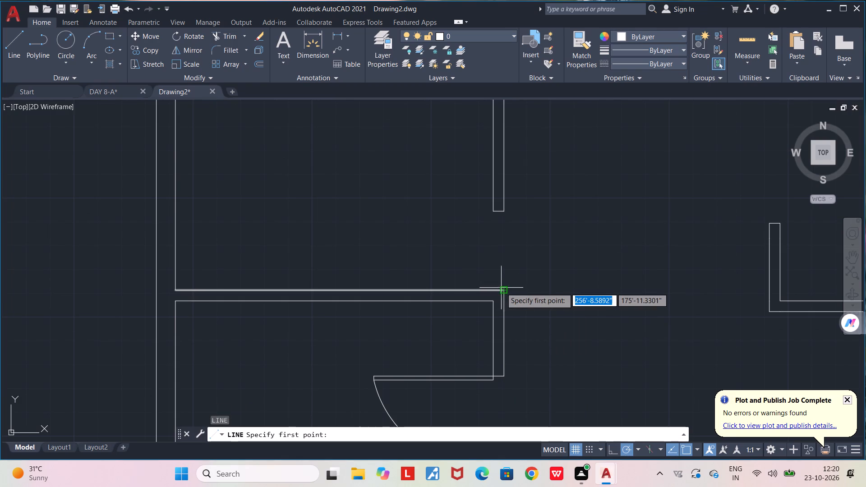
scroll(501, 288, "up", 2)
left_click(507, 296)
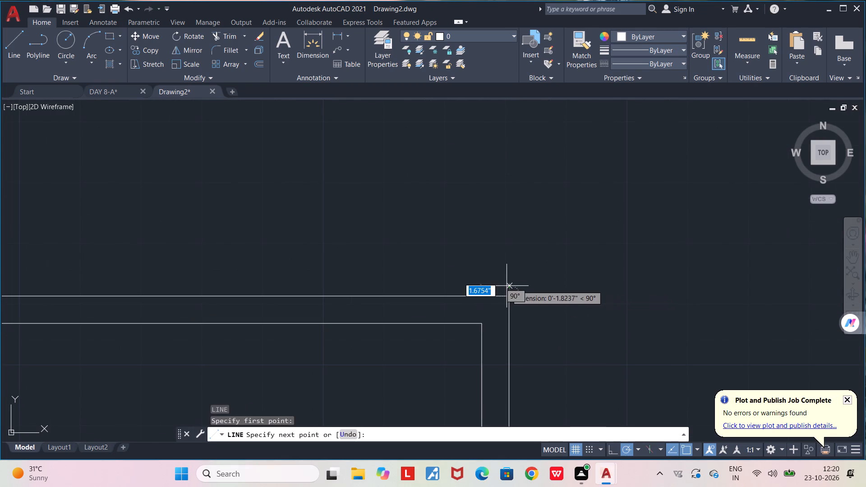
left_click(507, 287)
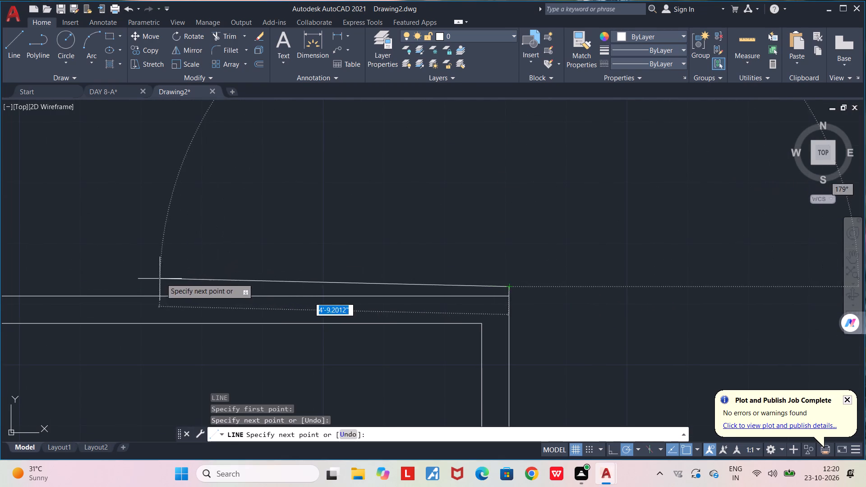
middle_click_drag(136, 282, 219, 300)
scroll(219, 300, "down", 2)
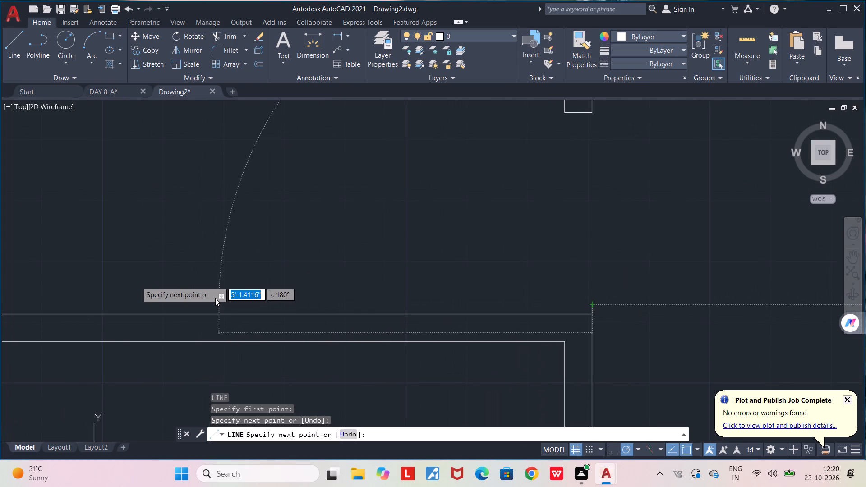
scroll(215, 298, "down", 7)
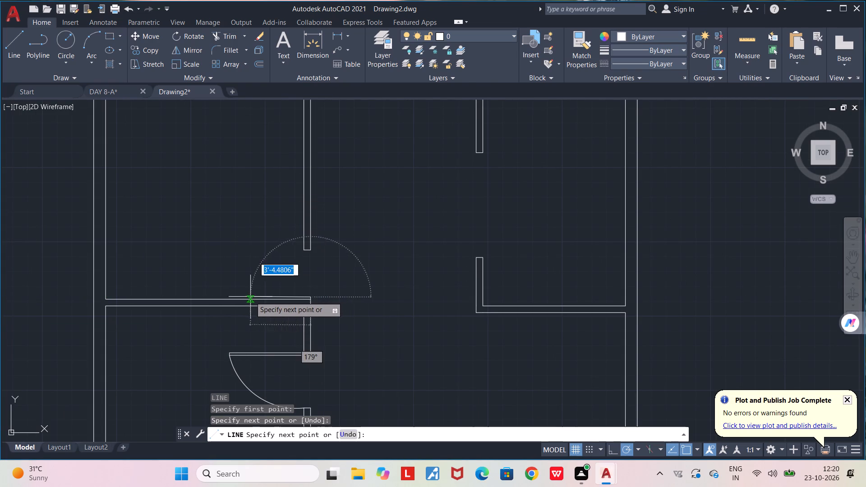
scroll(240, 298, "up", 3)
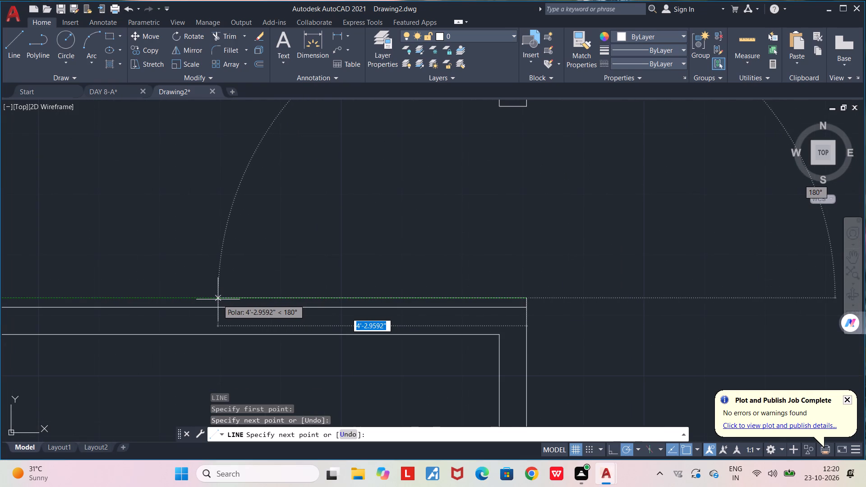
left_click(218, 299)
left_click(219, 307)
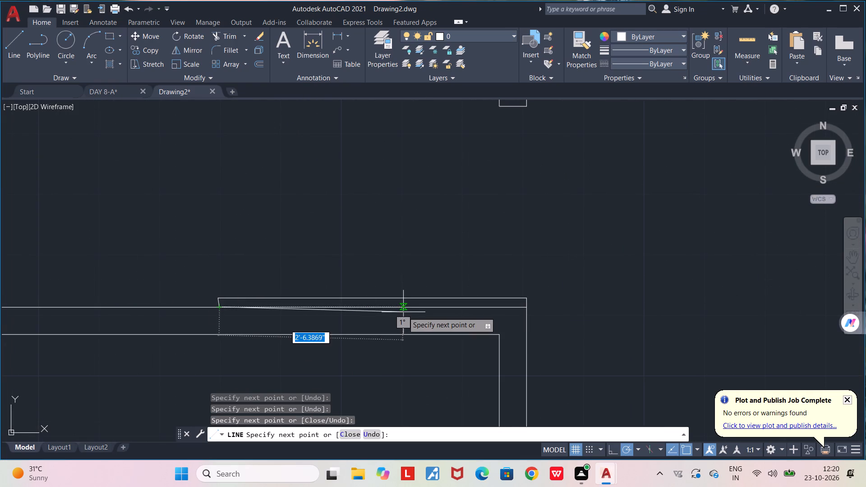
key("ctrl+z")
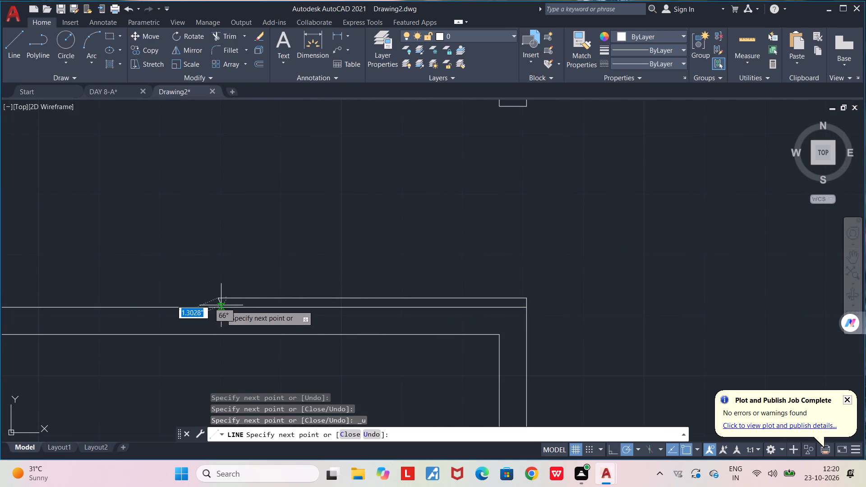
left_click(219, 316)
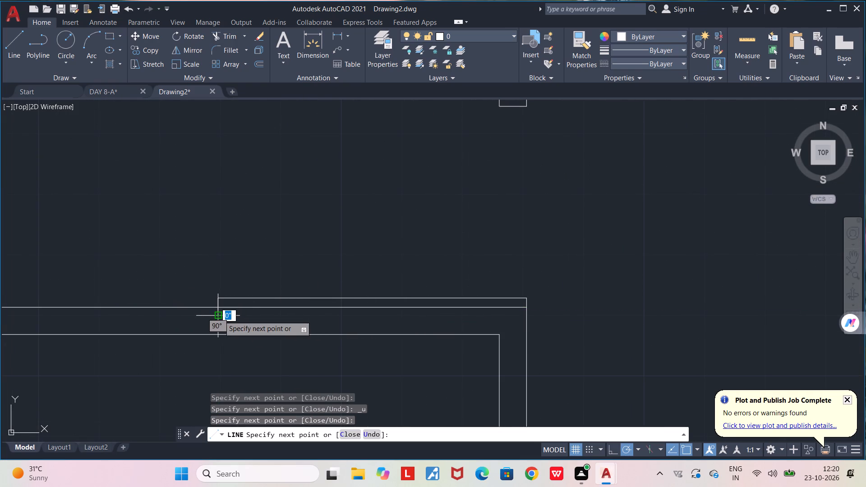
key("space")
Trim off the part of the new leaf's free end line that extends below the wall's upper line.
type("TR")
key("Return")
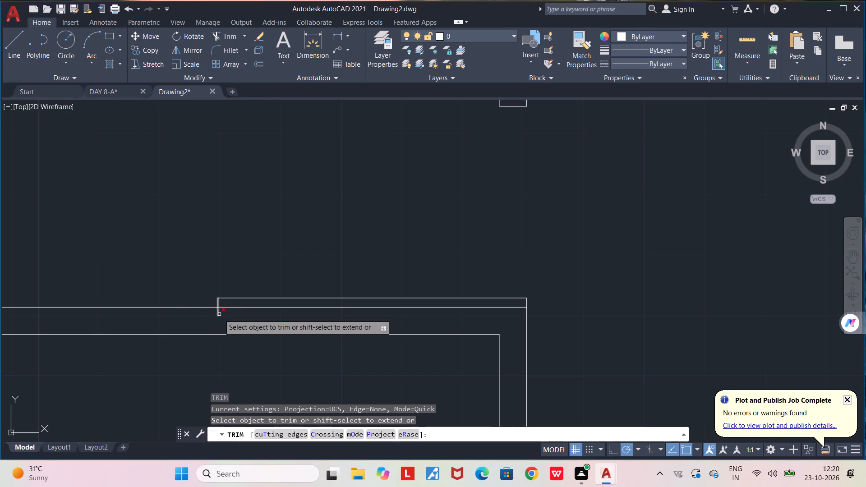
scroll(214, 310, "up", 3)
left_click(229, 318)
scroll(241, 328, "down", 4)
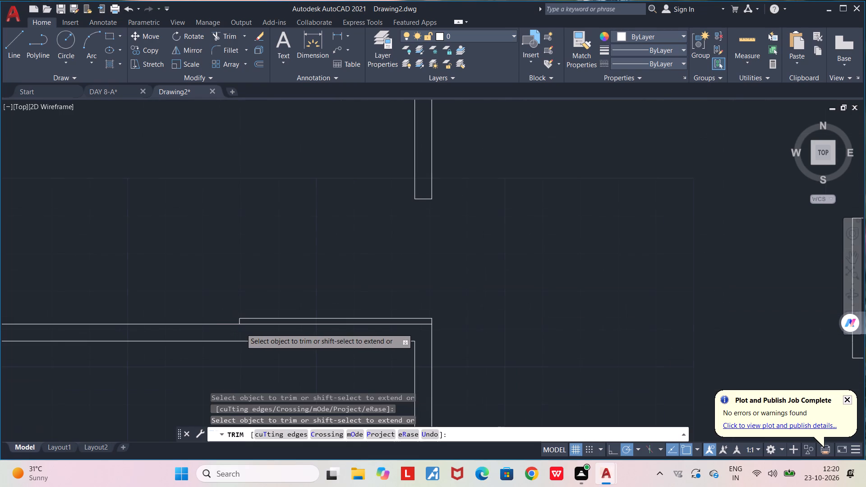
key("Escape")
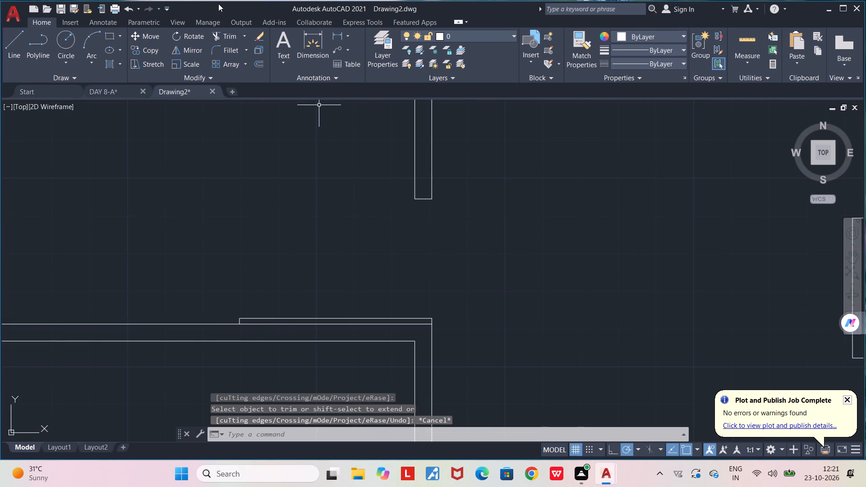
Draw a three-point arc from the leaf's upper free corner through the upper jamb's lower-left corner, ending at its lower-right corner.
left_click(95, 35)
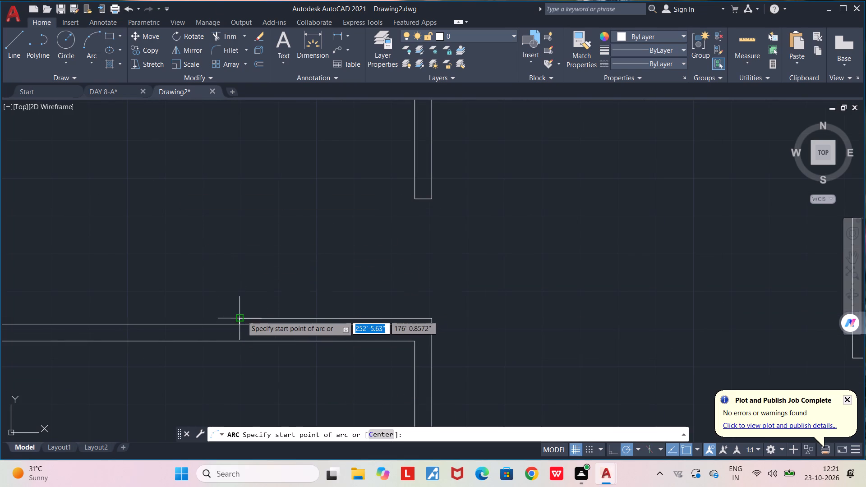
left_click(240, 316)
left_click(411, 199)
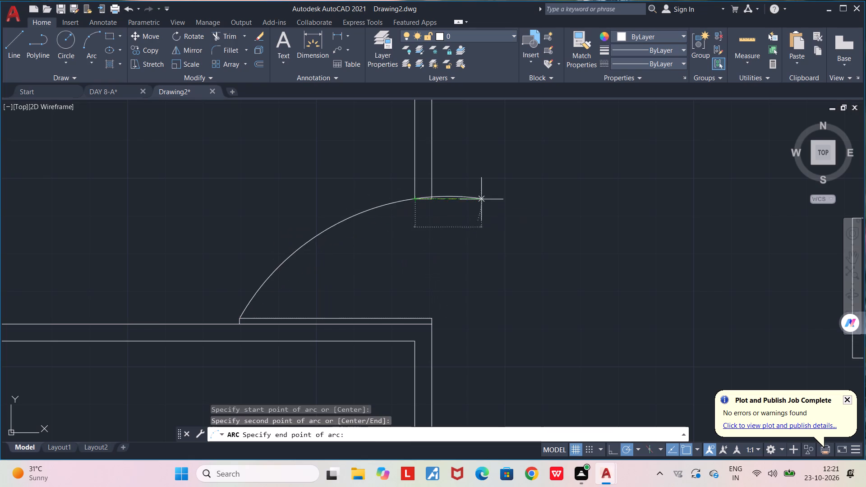
left_click(430, 200)
scroll(416, 198, "up", 3)
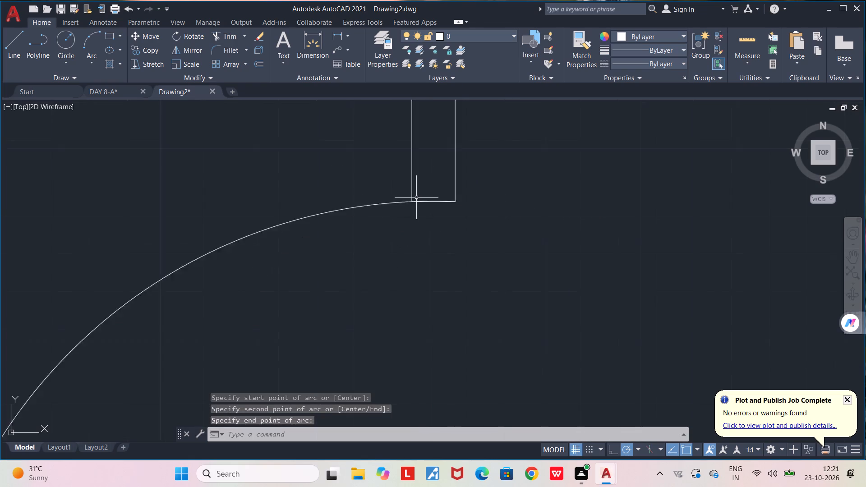
Trim off the sliver of the swing arc that spans the upper jamb's end in the top left-hand room's doorway.
scroll(416, 198, "up", 2)
type("TR")
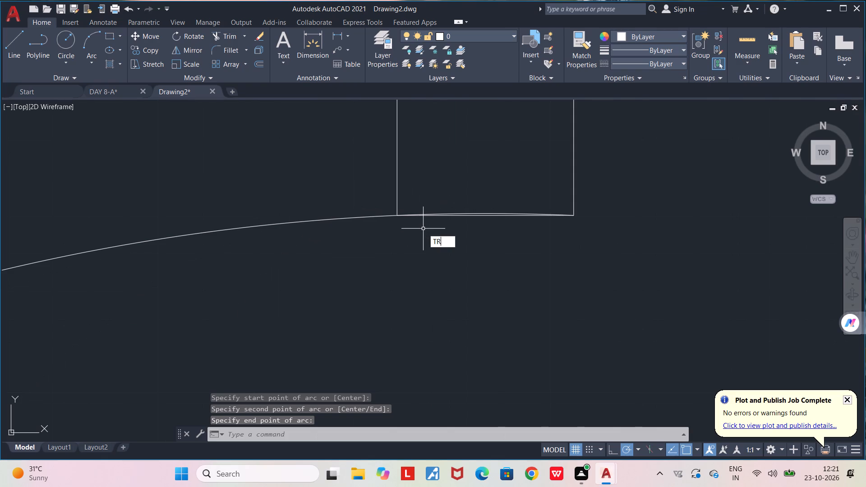
key("Return")
scroll(486, 219, "up", 3)
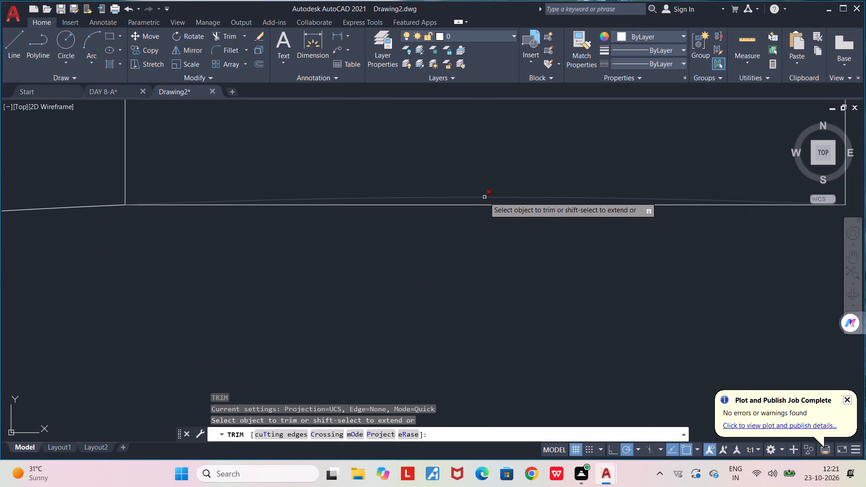
left_click(484, 197)
scroll(484, 197, "down", 5)
scroll(488, 247, "down", 4)
middle_click_drag(484, 276, 451, 250)
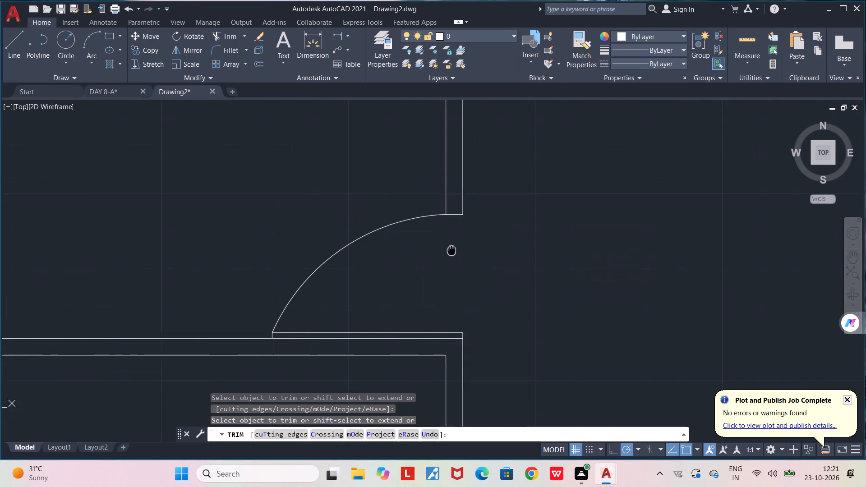
middle_click_drag(451, 250, 444, 244)
scroll(443, 244, "down", 2)
middle_click_drag(455, 251, 356, 245)
scroll(354, 244, "down", 2)
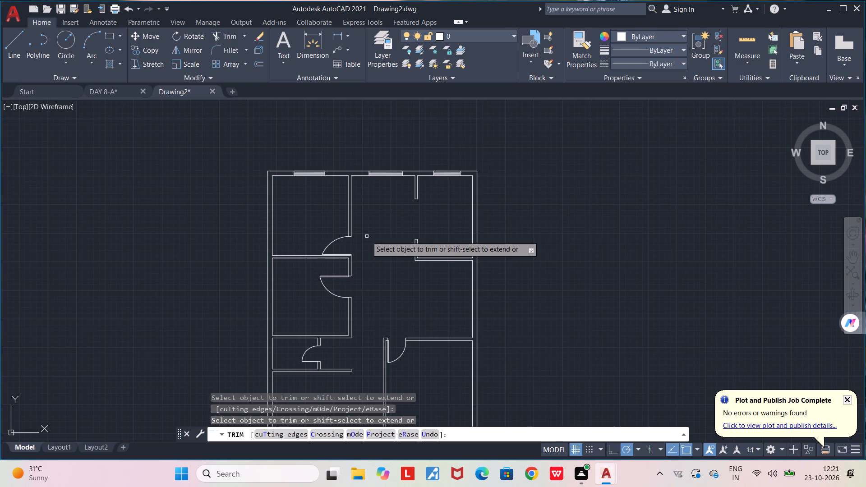
scroll(367, 236, "down", 2)
middle_click_drag(373, 261, 369, 254)
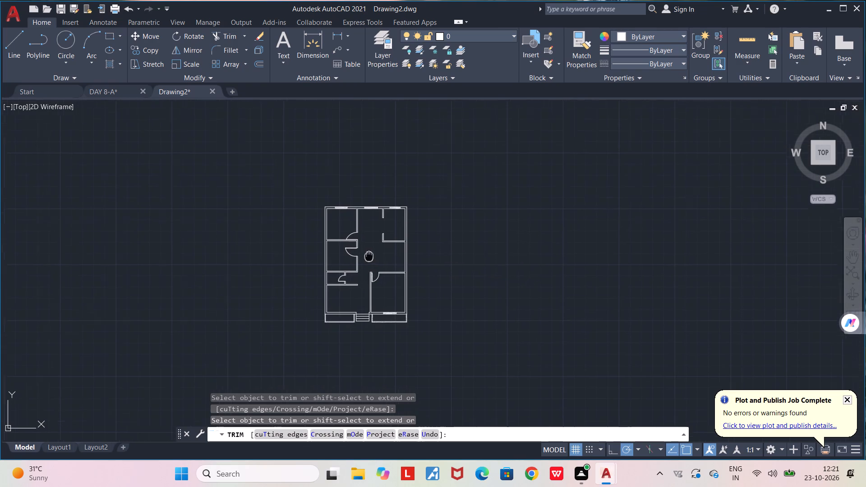
middle_click_drag(369, 254, 365, 203)
scroll(356, 259, "up", 3)
middle_click_drag(346, 244, 348, 271)
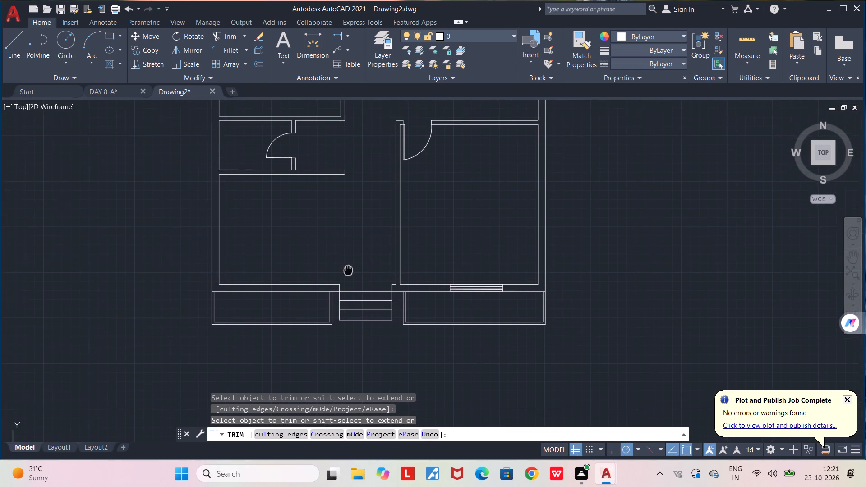
middle_click_drag(348, 271, 348, 276)
key("Escape")
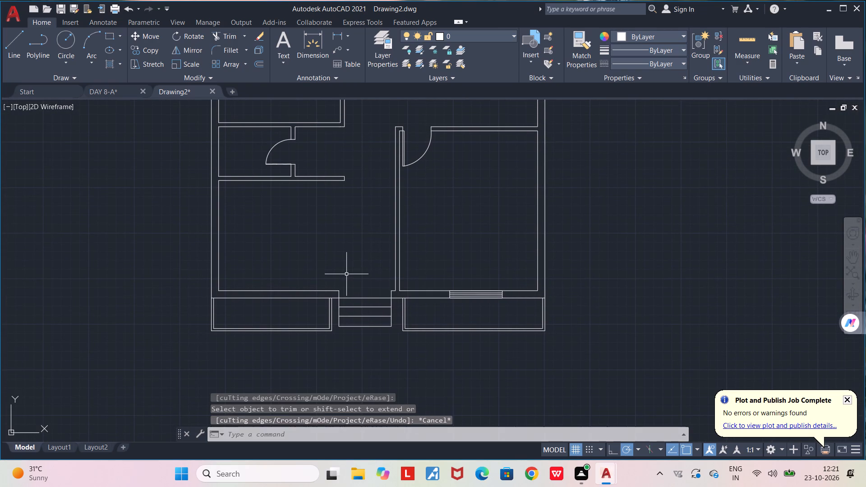
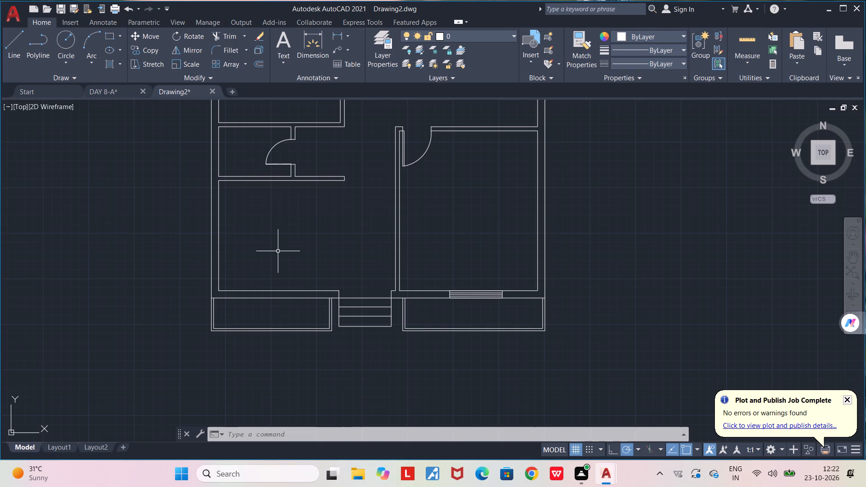
Examine the whole floor plan, from the front steps up to the rear windows, checking the rooms and their doors.
middle_click_drag(286, 252, 296, 289)
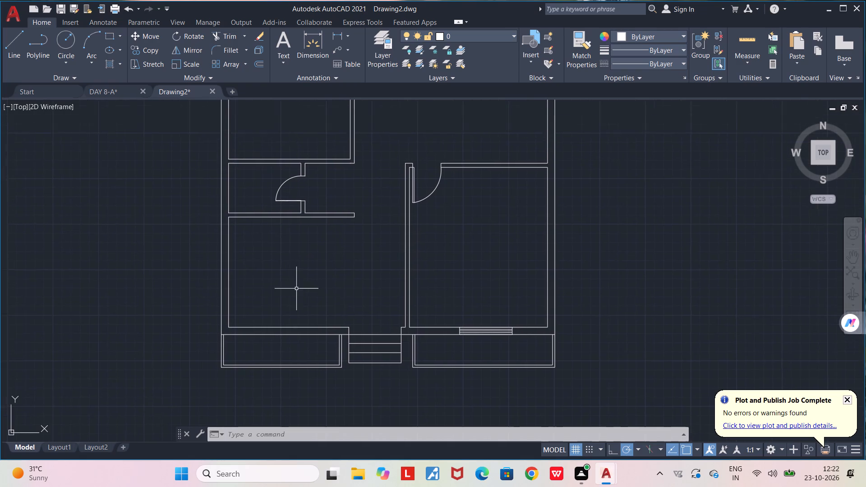
scroll(295, 288, "down", 1)
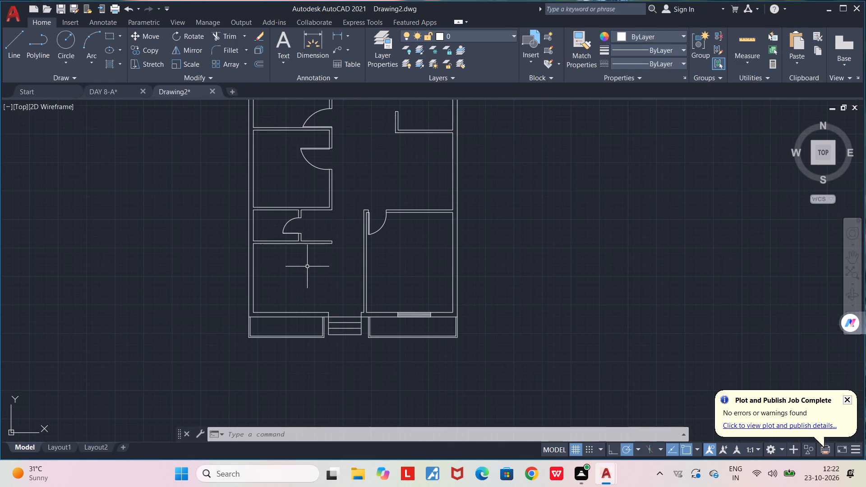
scroll(308, 266, "up", 1)
scroll(308, 266, "down", 2)
scroll(308, 266, "up", 3)
scroll(308, 266, "down", 3)
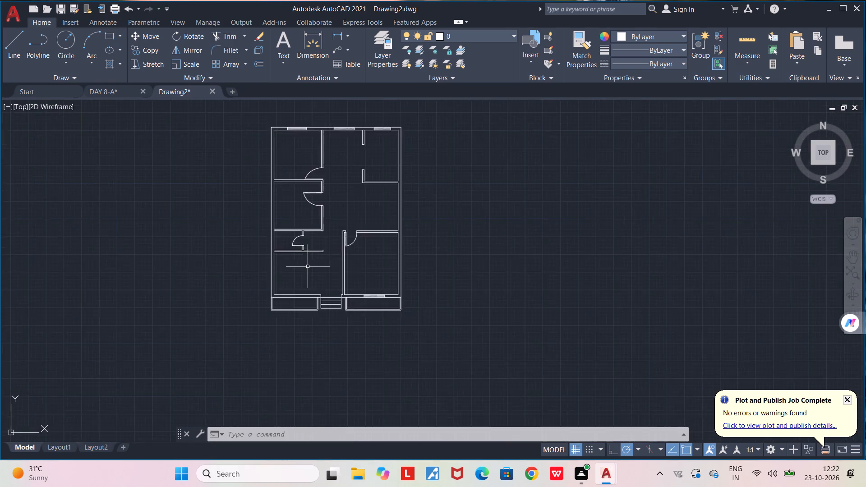
scroll(308, 266, "up", 3)
scroll(308, 266, "down", 3)
scroll(308, 266, "up", 2)
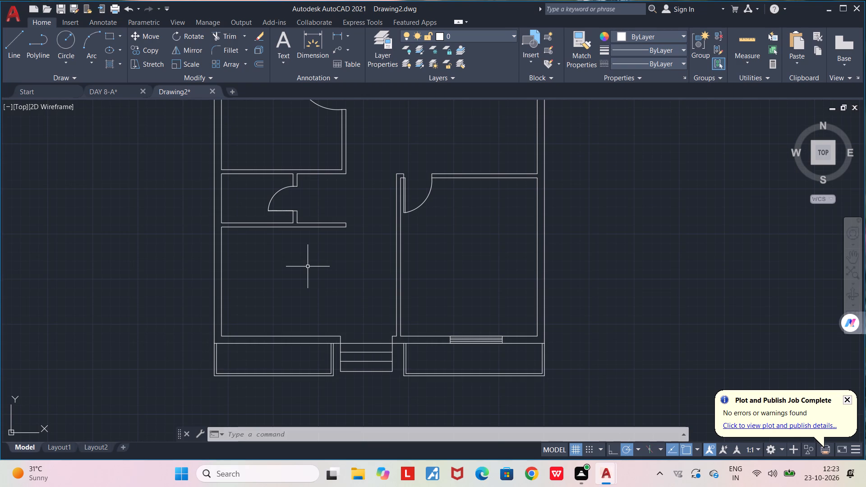
scroll(308, 266, "up", 2)
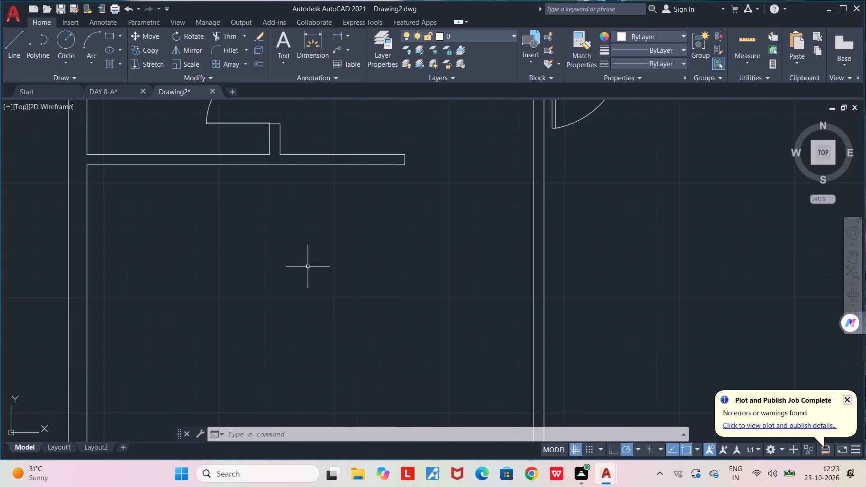
scroll(308, 266, "down", 3)
middle_click_drag(308, 266, 318, 343)
scroll(318, 343, "down", 1)
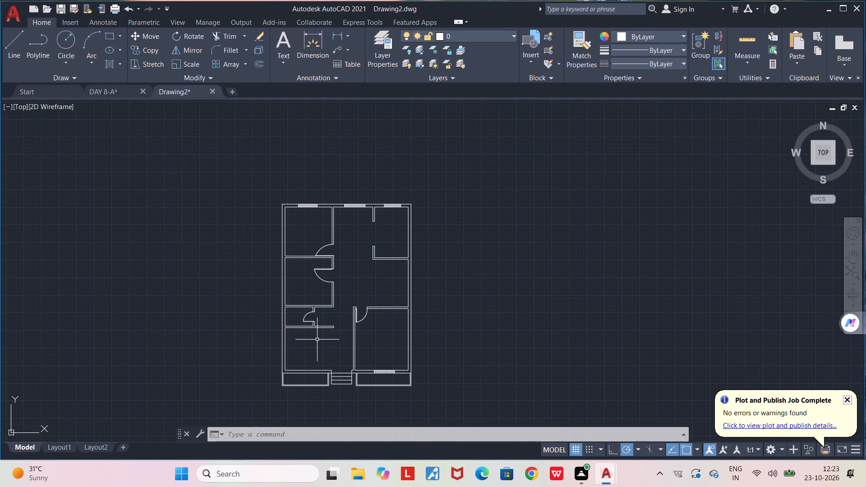
scroll(304, 285, "up", 2)
middle_click_drag(302, 273, 318, 327)
scroll(315, 325, "down", 1)
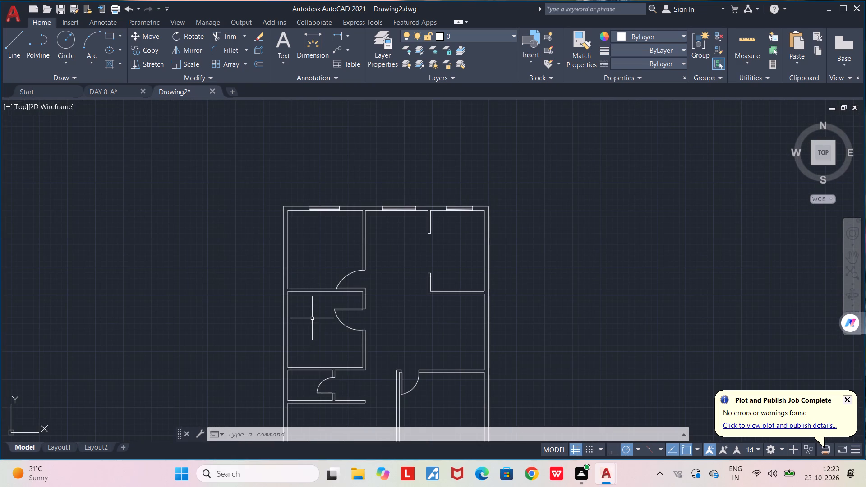
scroll(312, 315, "up", 3)
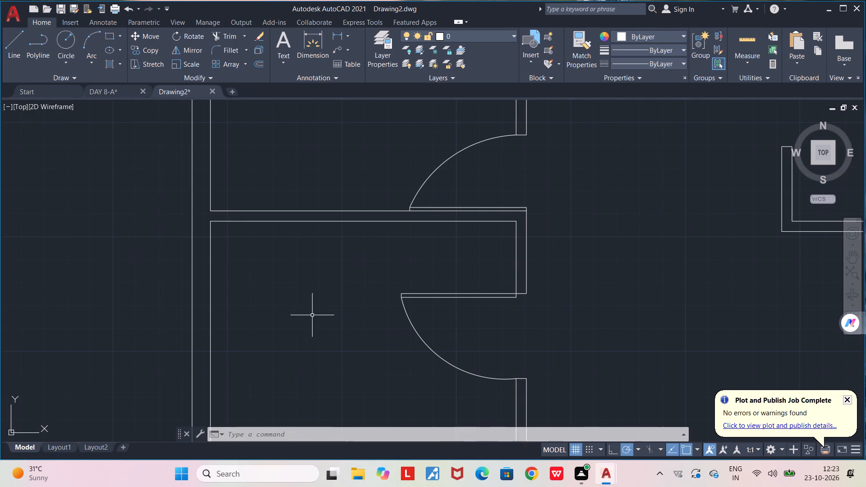
middle_click_drag(321, 280, 287, 263)
scroll(287, 263, "down", 2)
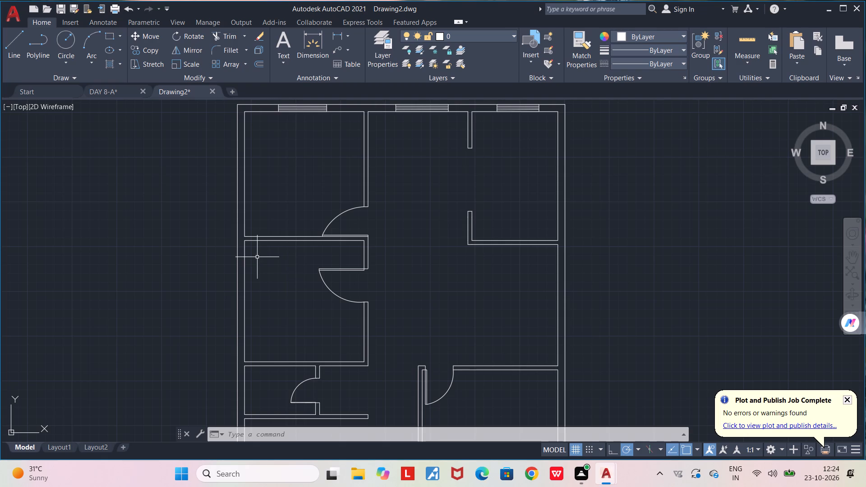
scroll(256, 262, "down", 1)
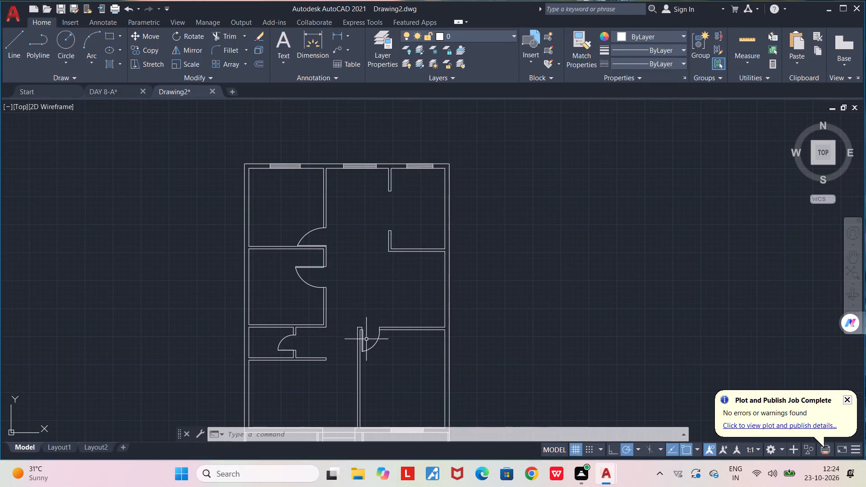
Add a multiline text label reading BED ROOM in the top left-hand room, above and left of its door swing.
middle_click_drag(329, 280, 492, 258)
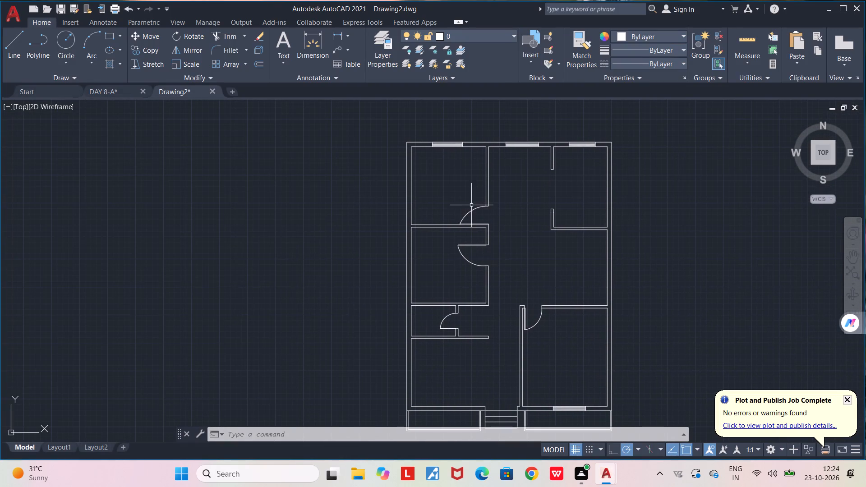
scroll(464, 202, "up", 1)
middle_click_drag(450, 190, 437, 221)
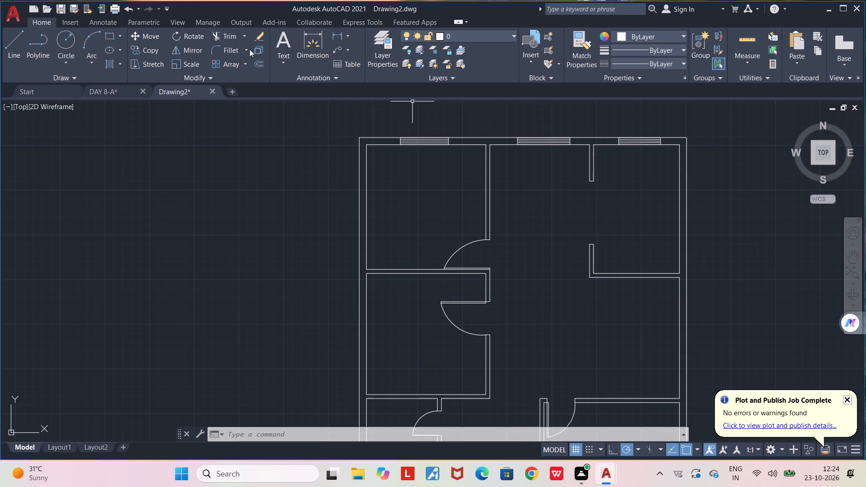
left_click(281, 41)
scroll(419, 229, "up", 2)
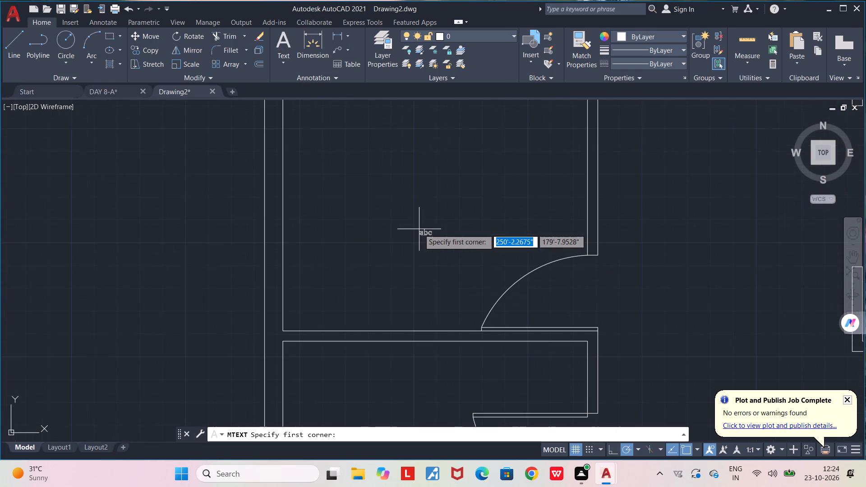
left_click(351, 213)
left_click(498, 223)
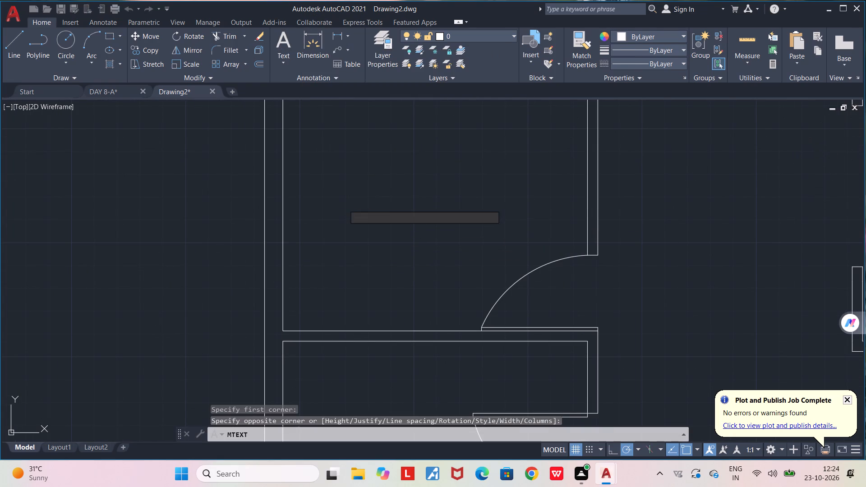
type("BEDROOM")
key("space")
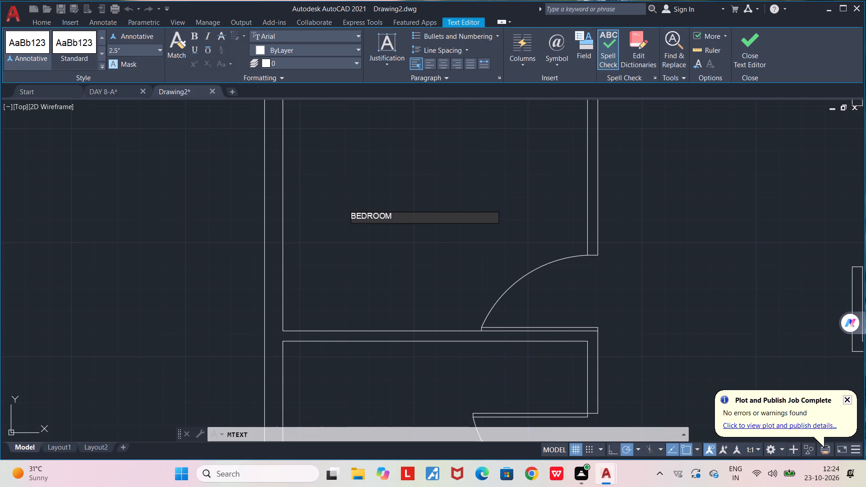
left_click(367, 214)
key("space")
left_click(427, 216)
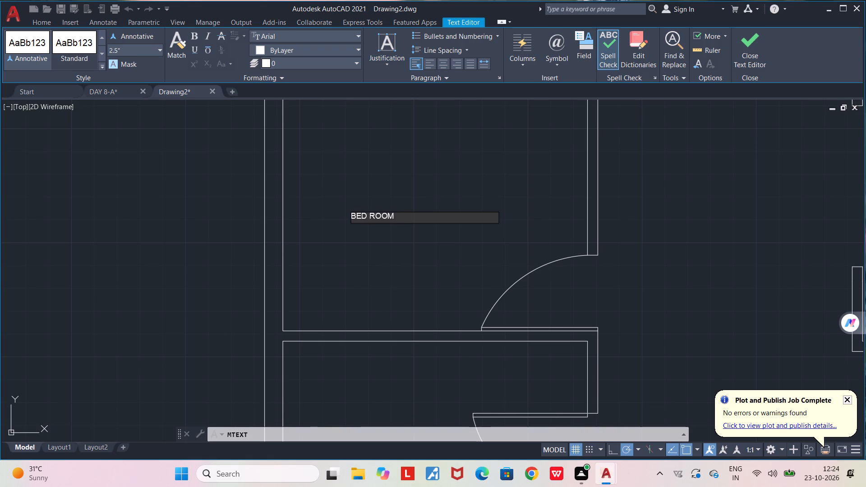
key("Return")
left_click(419, 285)
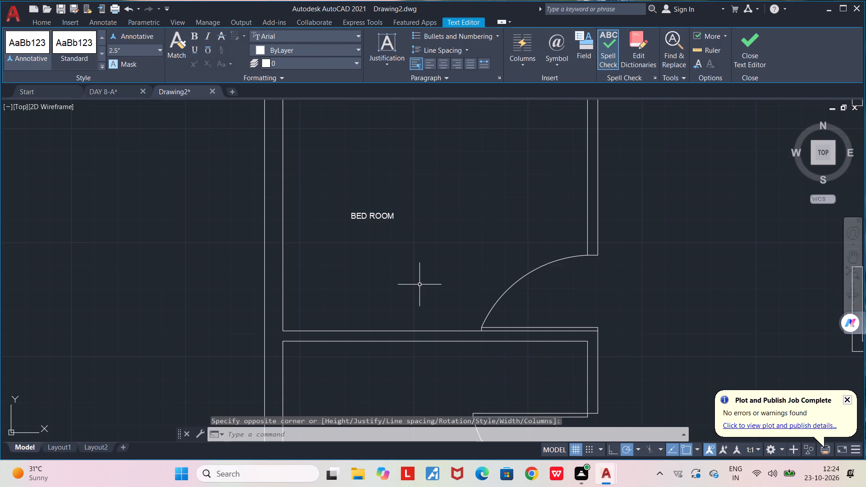
Set the BED ROOM label's text height to 6".
left_click(385, 219)
right_click(384, 219)
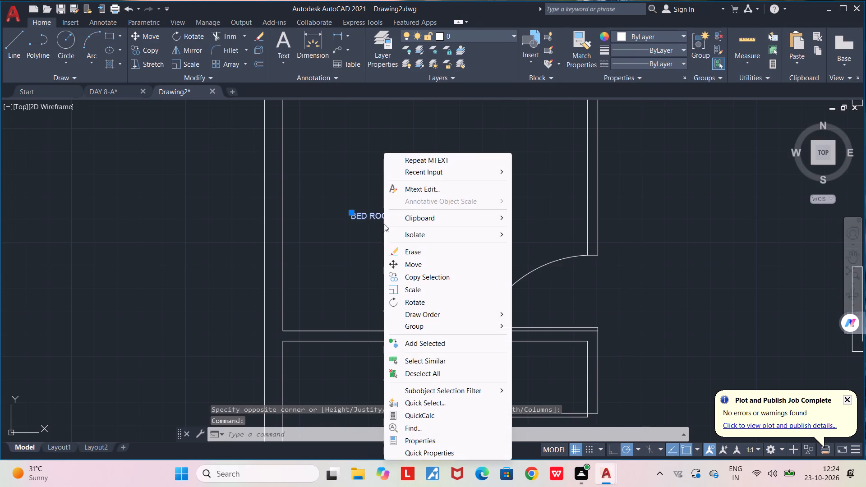
left_click(413, 440)
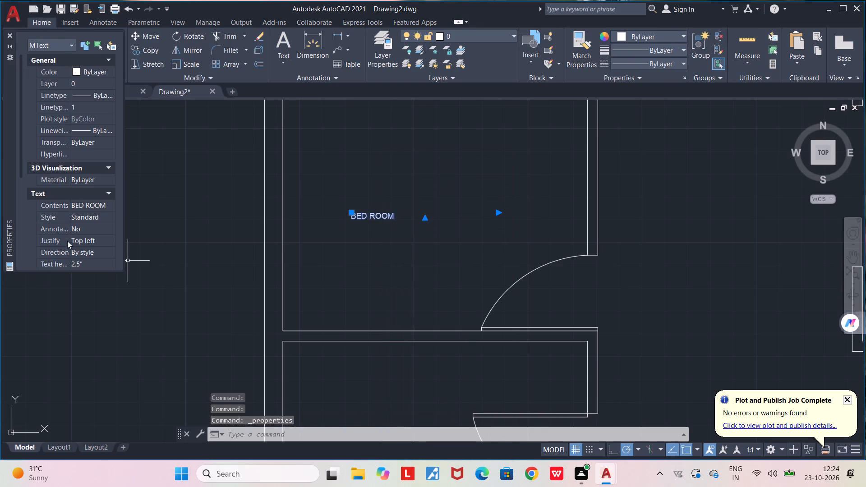
left_click(101, 261)
key("9")
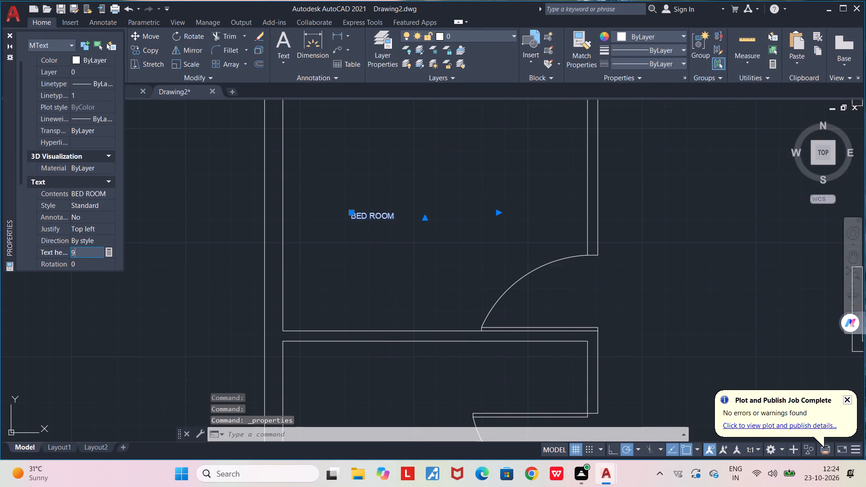
key("BackSpace")
type("6\"")
key("Return")
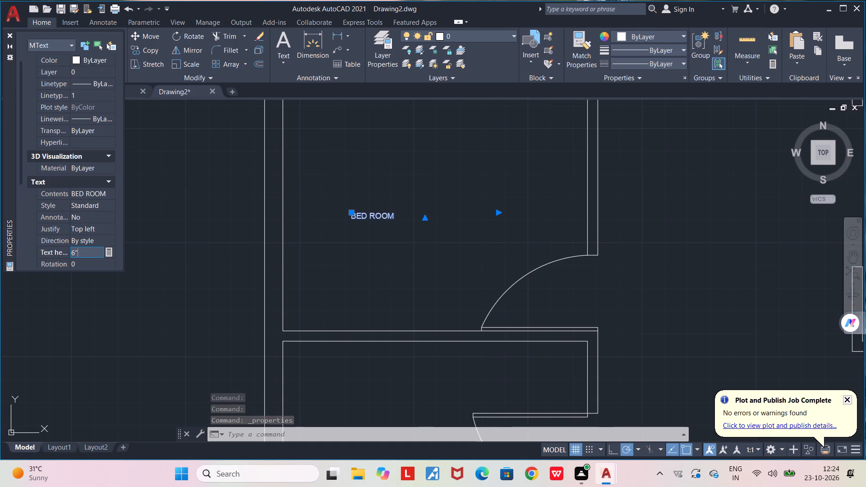
Narrow the BED ROOM label's text frame from its right edge so it ends just past the text.
left_click_drag(498, 213, 468, 213)
left_click(468, 213)
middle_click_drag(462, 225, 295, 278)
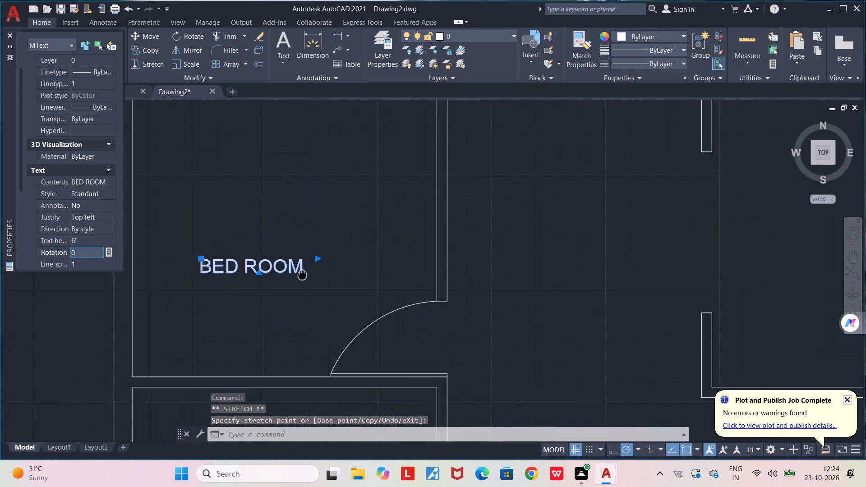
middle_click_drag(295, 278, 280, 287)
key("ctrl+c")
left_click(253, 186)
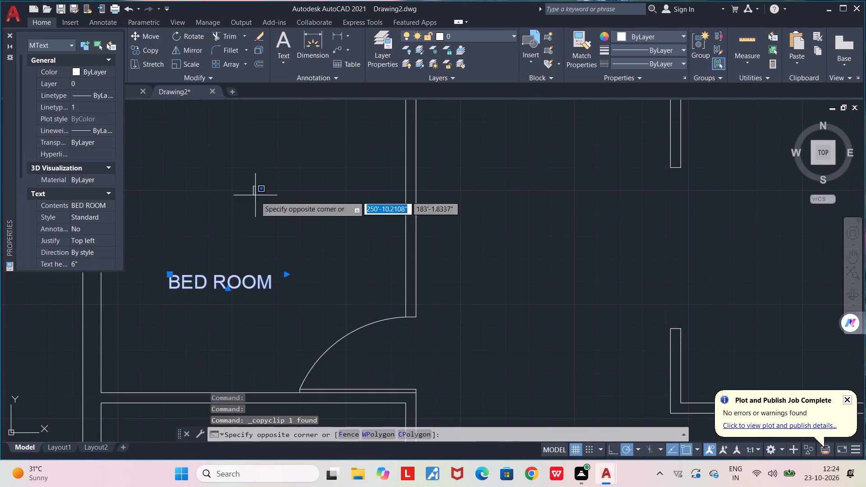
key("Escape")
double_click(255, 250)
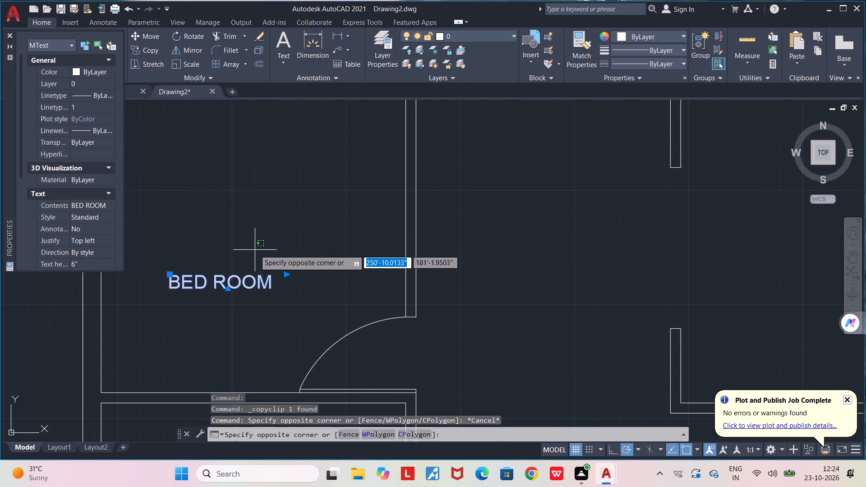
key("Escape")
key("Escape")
Copy the BED ROOM label and paste it into the middle of the top centre room.
left_click(231, 281)
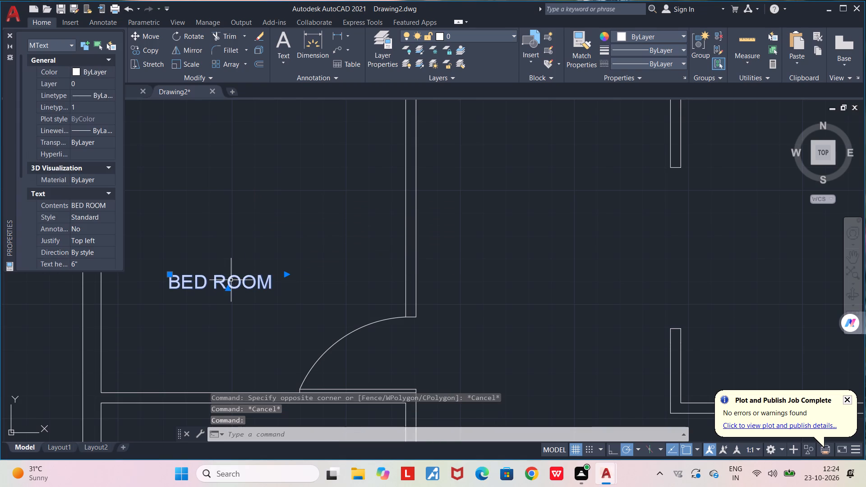
key("ctrl+c")
key("Escape")
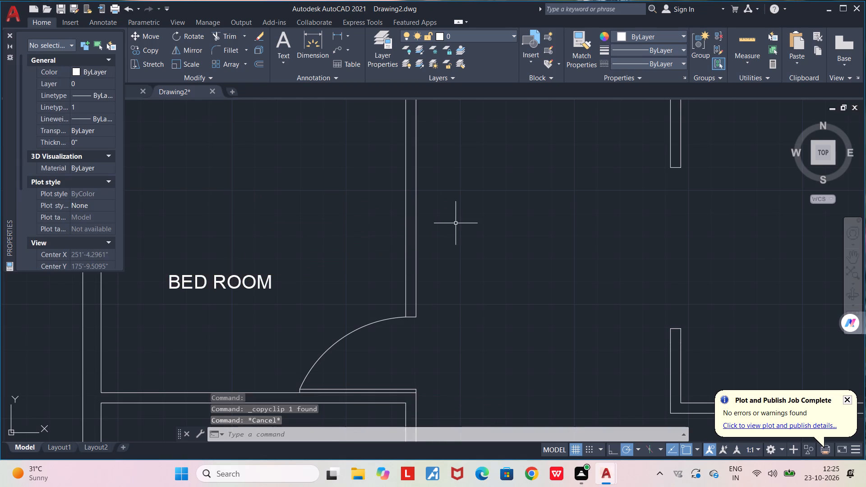
scroll(455, 225, "down", 1)
middle_click_drag(484, 273, 484, 273)
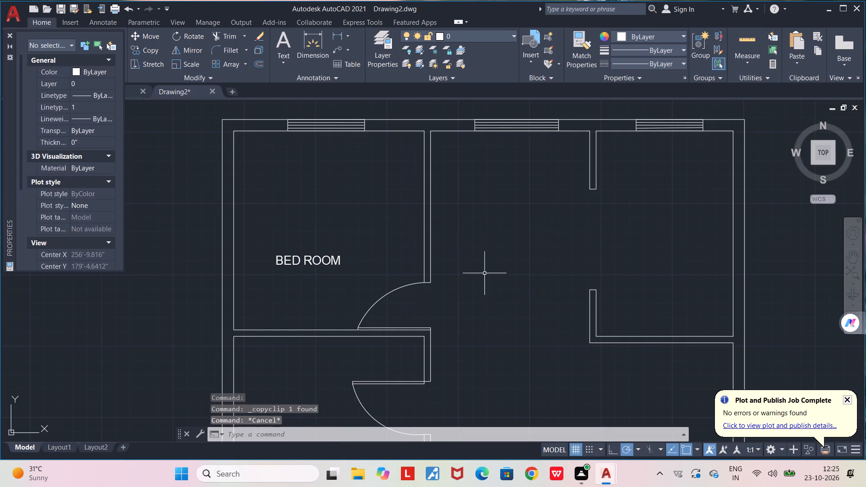
middle_click_drag(484, 273, 323, 257)
key("ctrl+v")
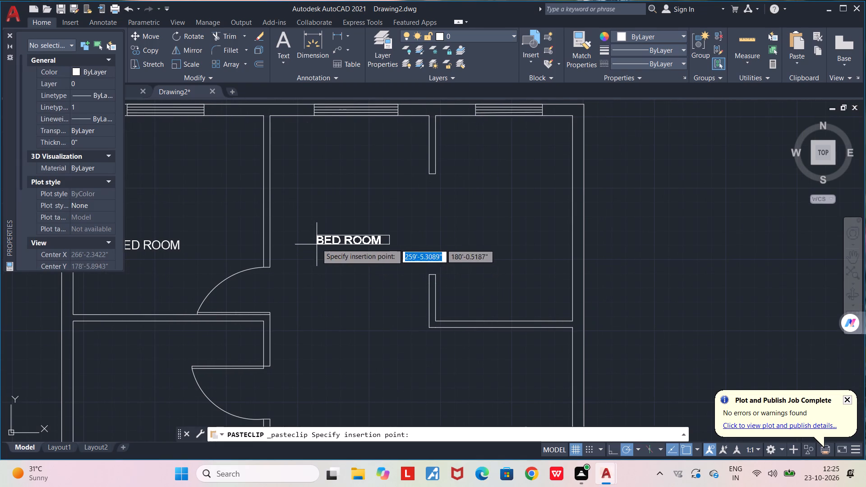
left_click(319, 241)
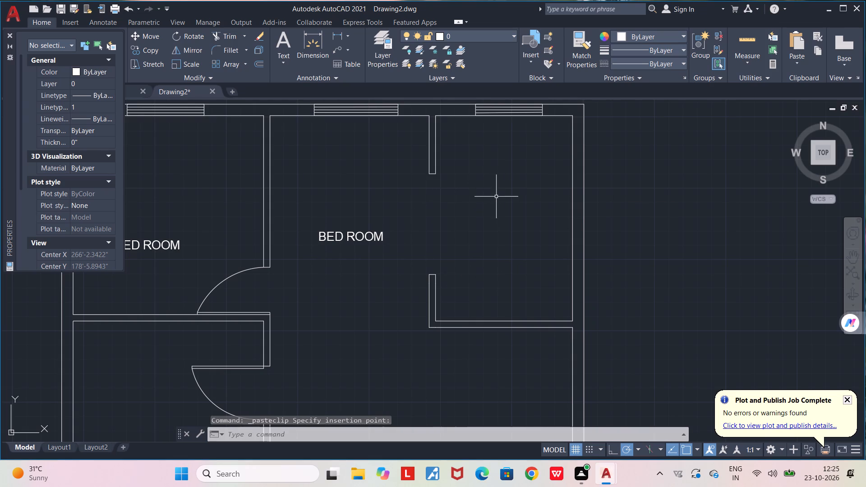
Paste BED ROOM labels into the top right-hand room, the space below it, and the front right-hand room near its window.
key("ctrl+v")
left_click(470, 175)
middle_click_drag(465, 236, 508, 143)
key("ctrl+v")
middle_click_drag(453, 331, 395, 210)
scroll(395, 210, "down", 1)
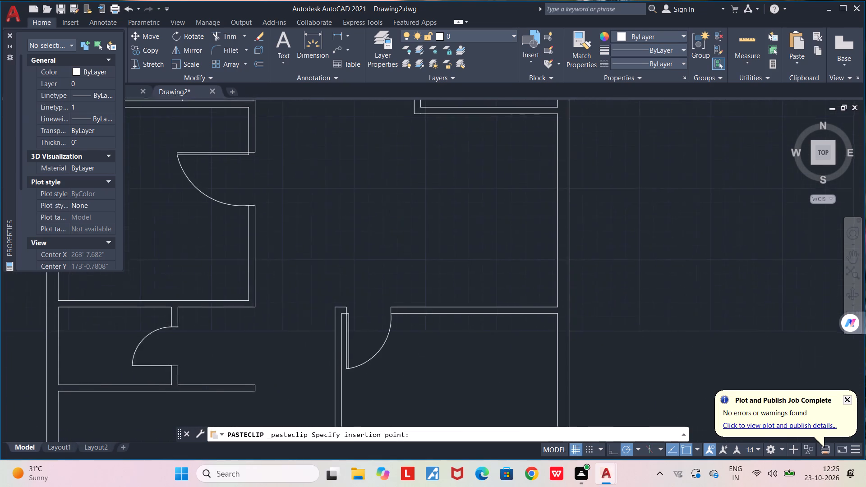
scroll(395, 210, "down", 1)
left_click(413, 210)
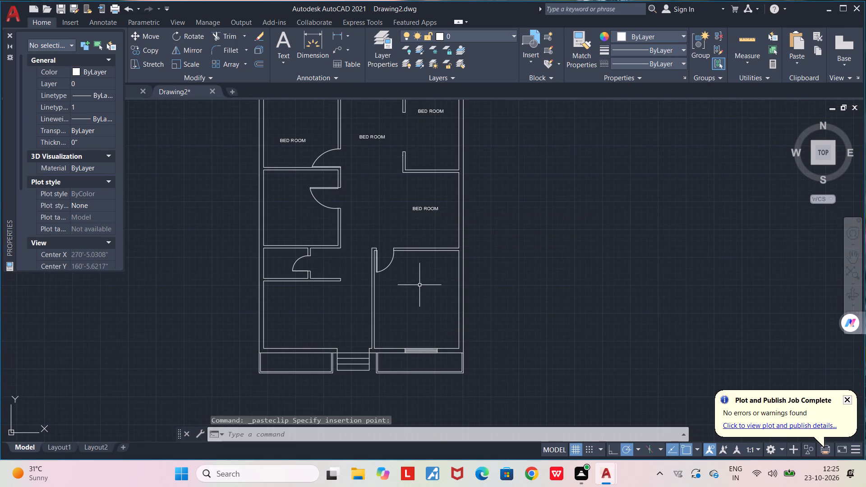
key("ctrl+v")
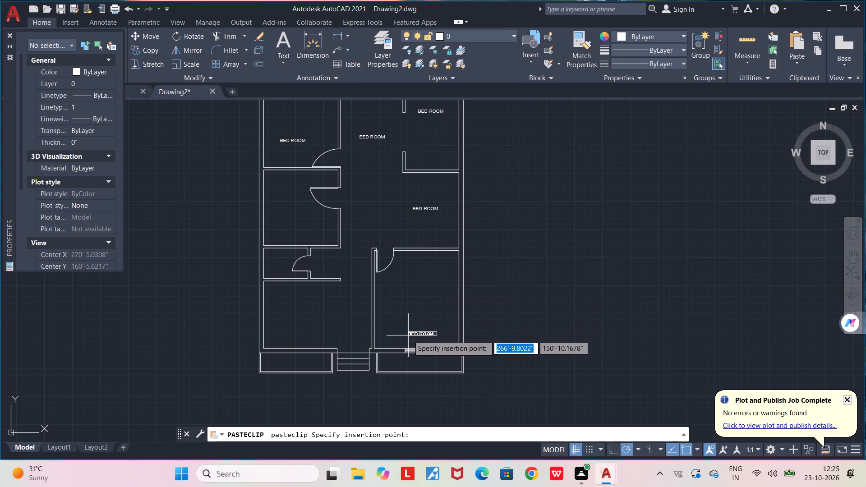
left_click(409, 336)
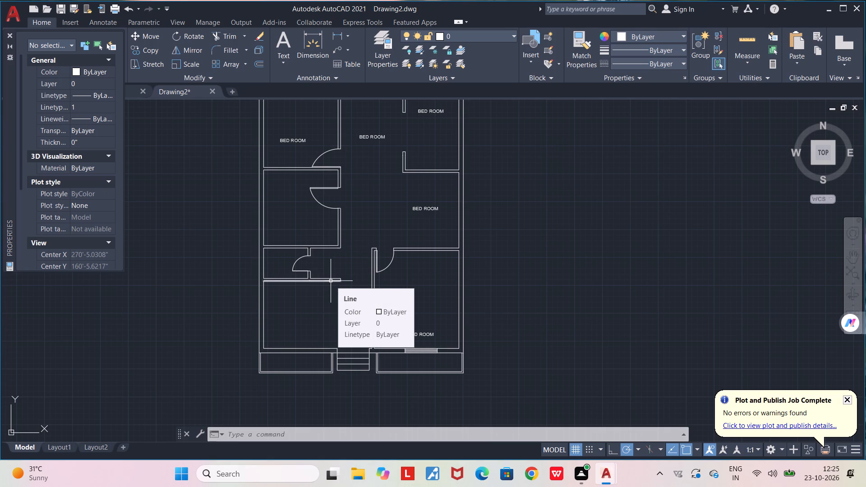
Paste BED ROOM labels into the front left-hand room, the small room behind it, and the middle left-hand room.
scroll(308, 321, "up", 1)
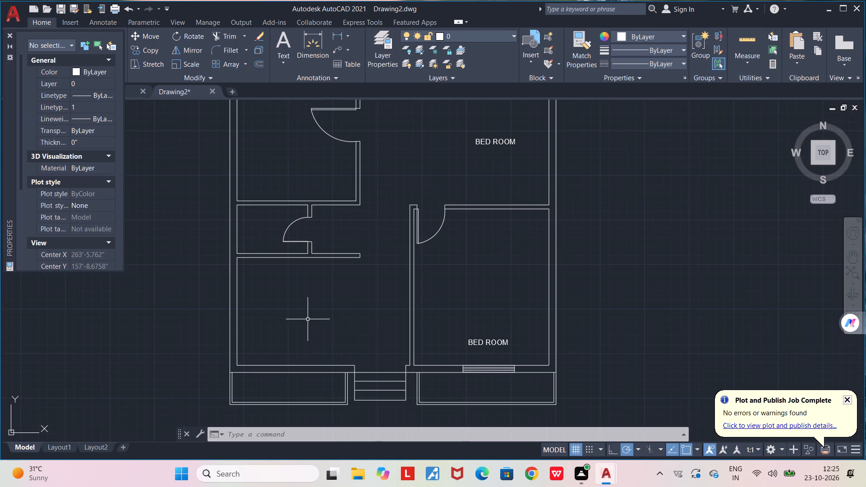
key("ctrl+v")
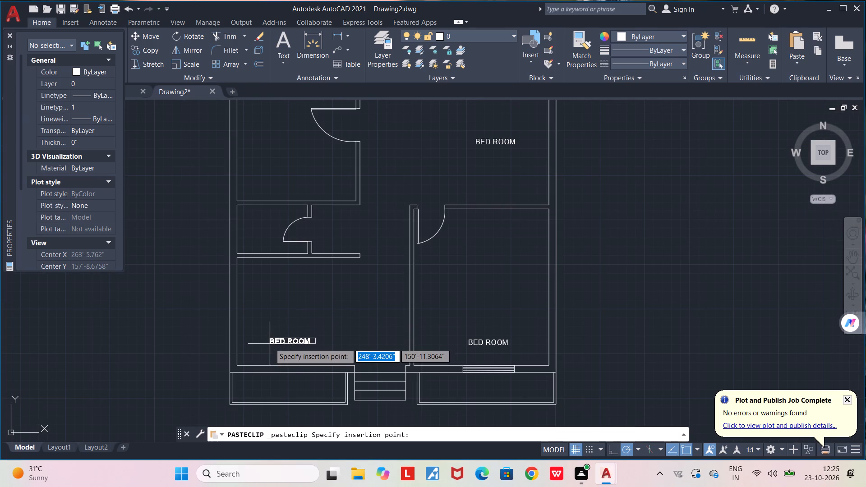
left_click(270, 344)
scroll(264, 240, "up", 2)
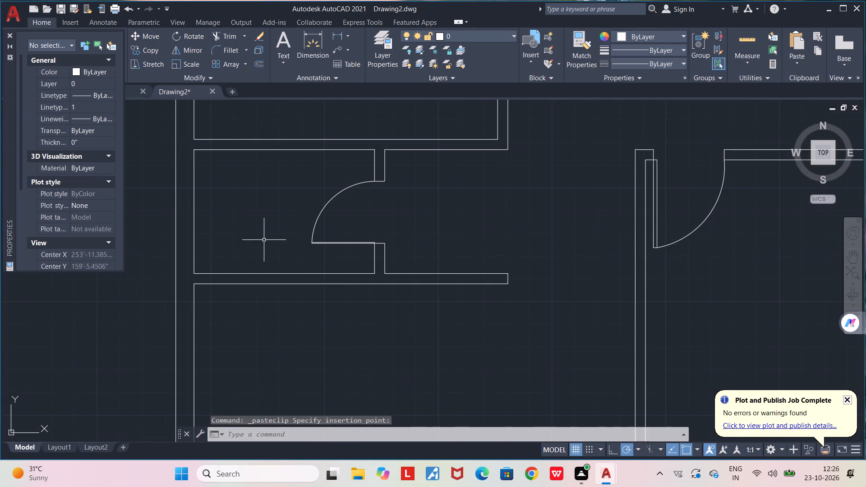
key("ctrl+v")
left_click(215, 179)
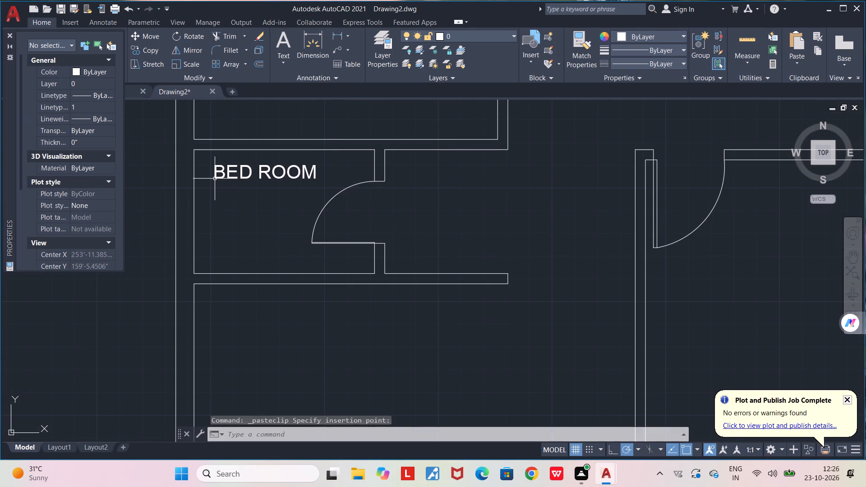
middle_click_drag(226, 209, 229, 306)
scroll(230, 308, "down", 2)
key("ctrl+v")
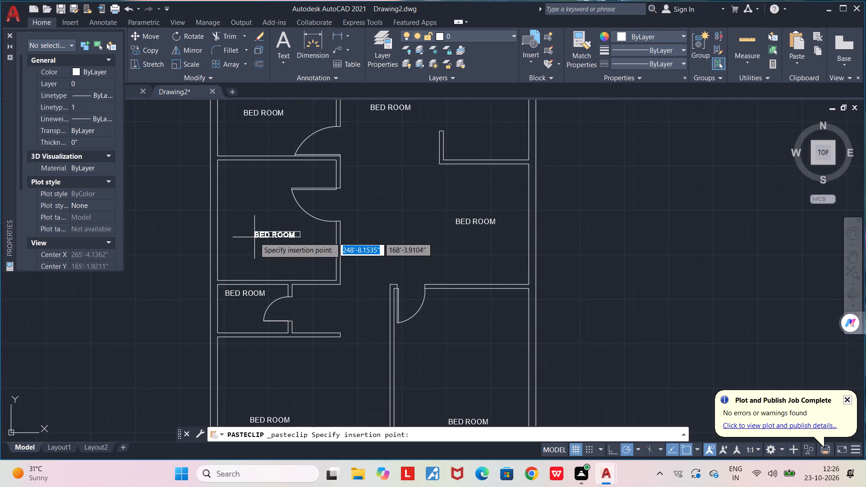
left_click(245, 172)
Change the top centre room's BED ROOM label to DINING.
middle_click_drag(273, 155, 272, 256)
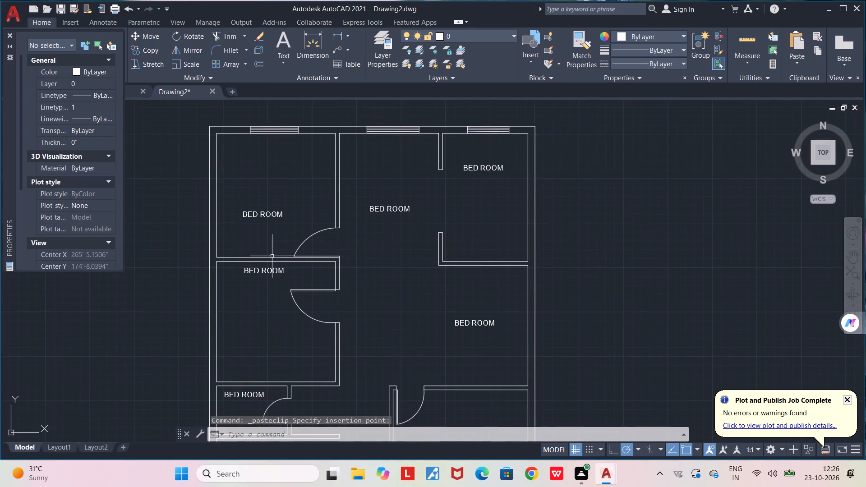
scroll(272, 256, "down", 1)
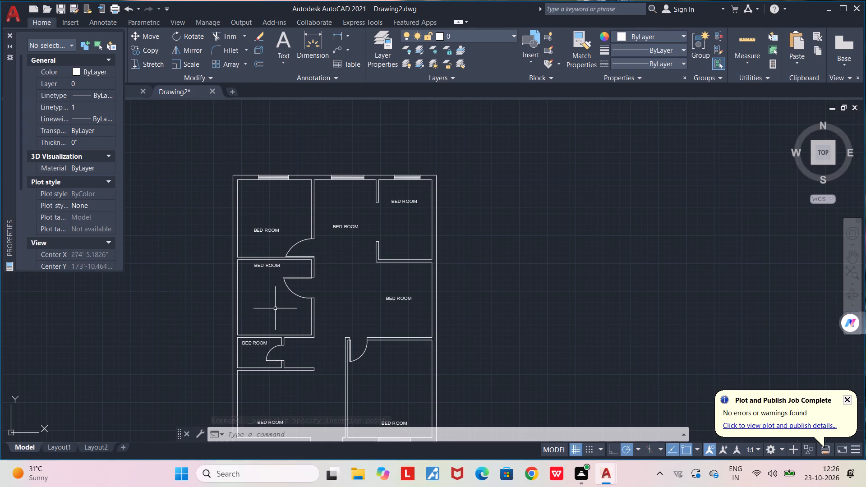
scroll(273, 225, "up", 2)
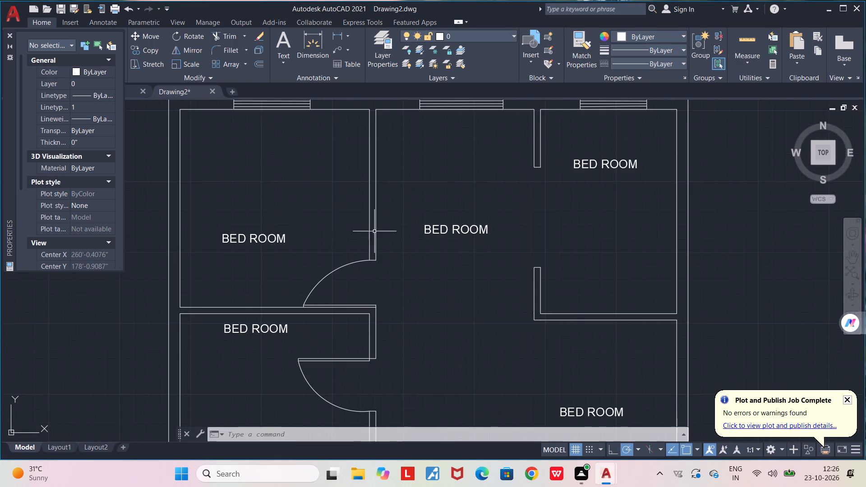
scroll(438, 248, "up", 1)
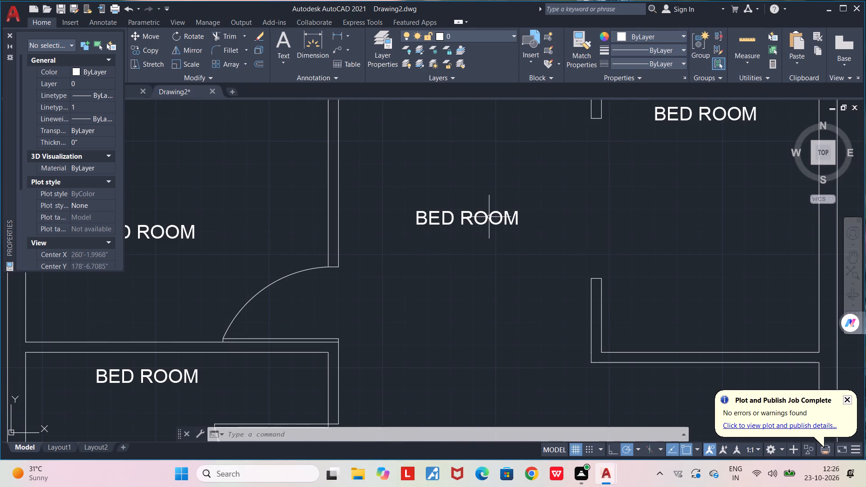
left_click(488, 216)
double_click(516, 216)
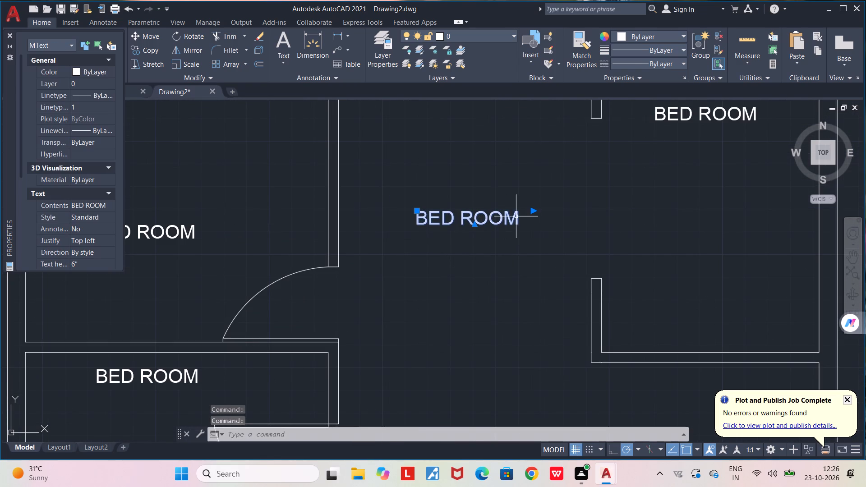
left_click_drag(519, 216, 423, 216)
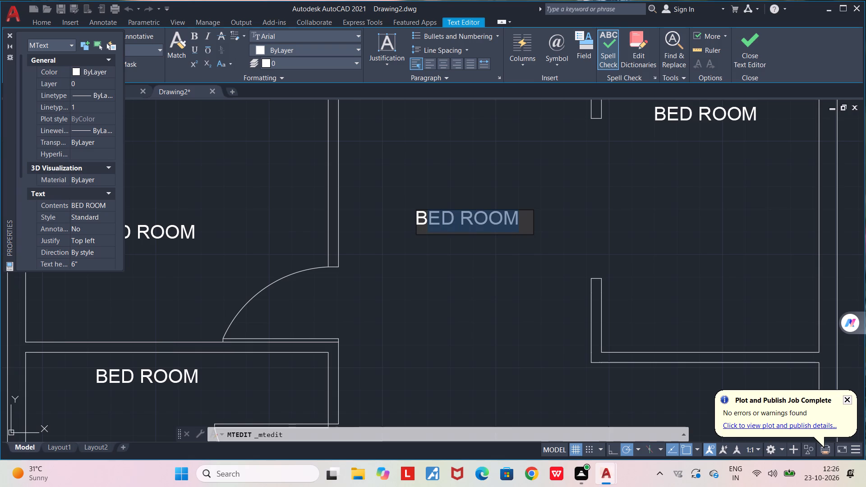
left_click_drag(423, 216, 419, 216)
type("DINING")
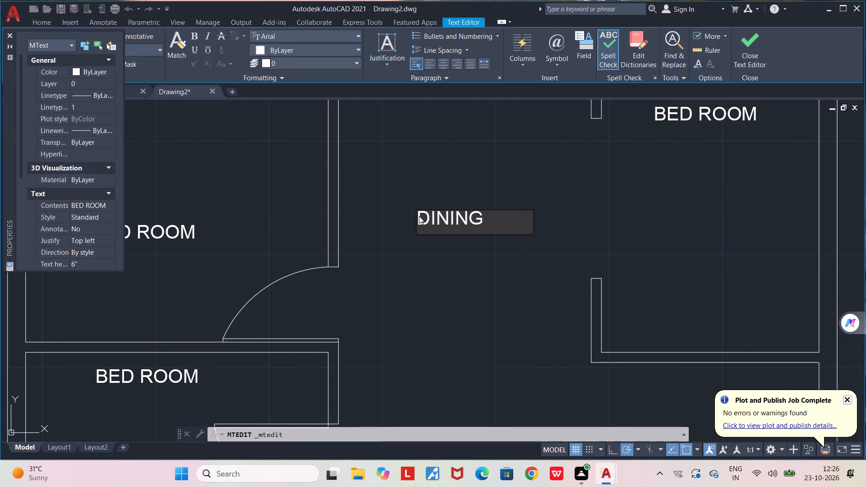
left_click(424, 260)
Change the top right-hand room's BED ROOM label to KITCHEN.
middle_click_drag(508, 258, 362, 262)
double_click(582, 117)
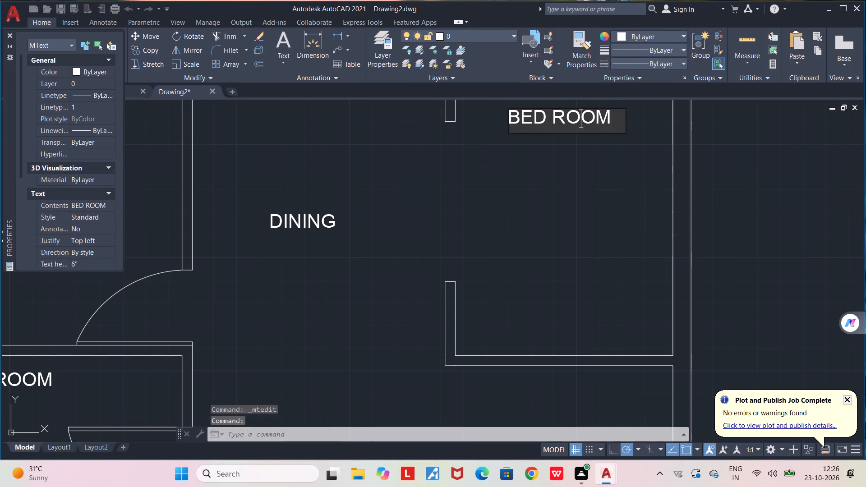
left_click_drag(614, 114, 509, 119)
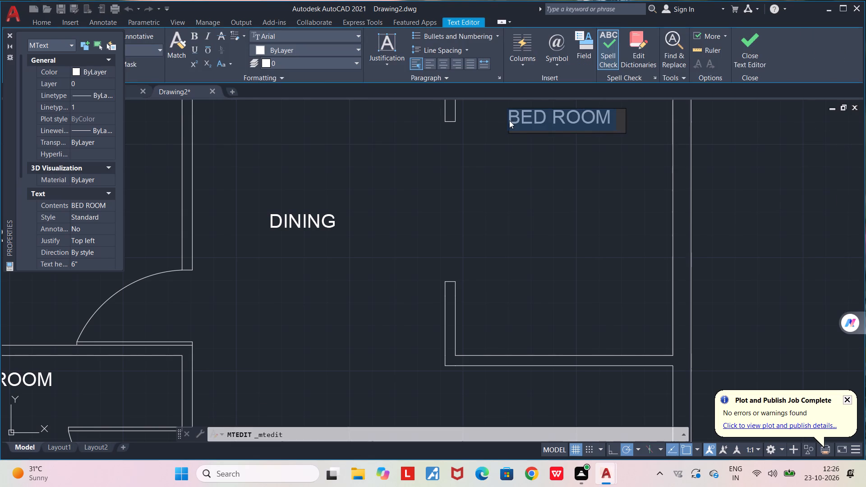
type("KITCHEN")
left_click(526, 169)
Change the BED ROOM label in the space below the kitchen to HALL AREA.
scroll(528, 170, "down", 1)
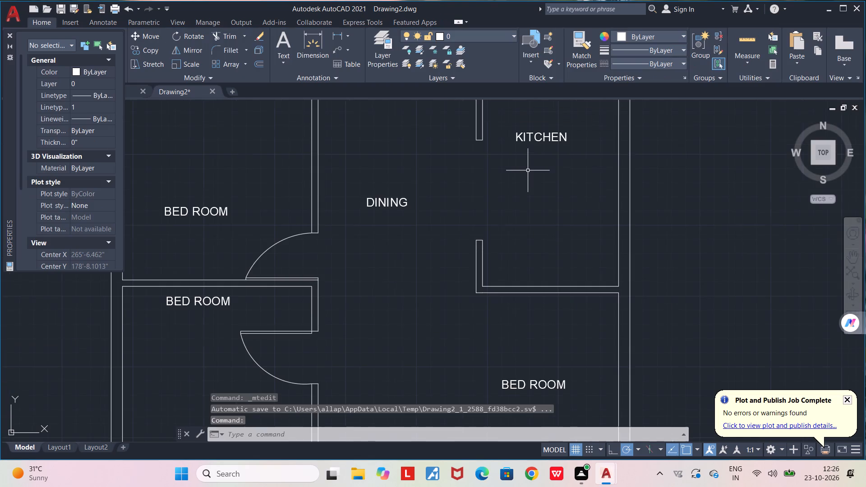
middle_click_drag(529, 186, 545, 145)
scroll(545, 145, "down", 2)
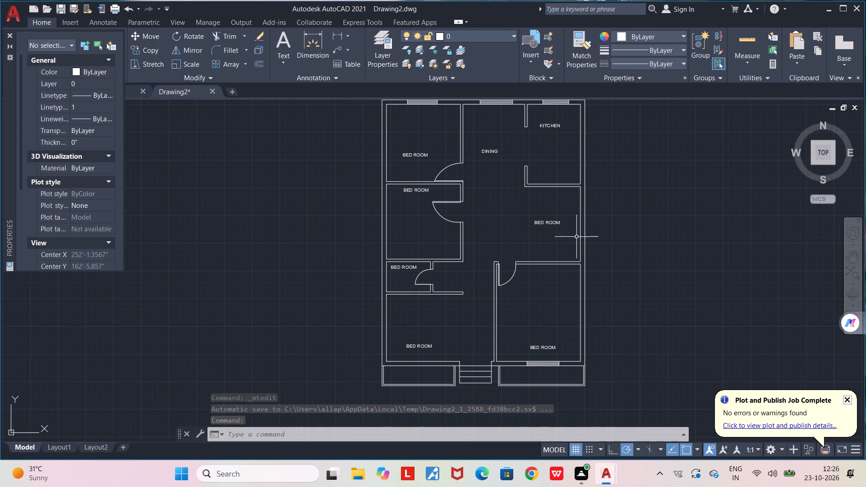
double_click(551, 223)
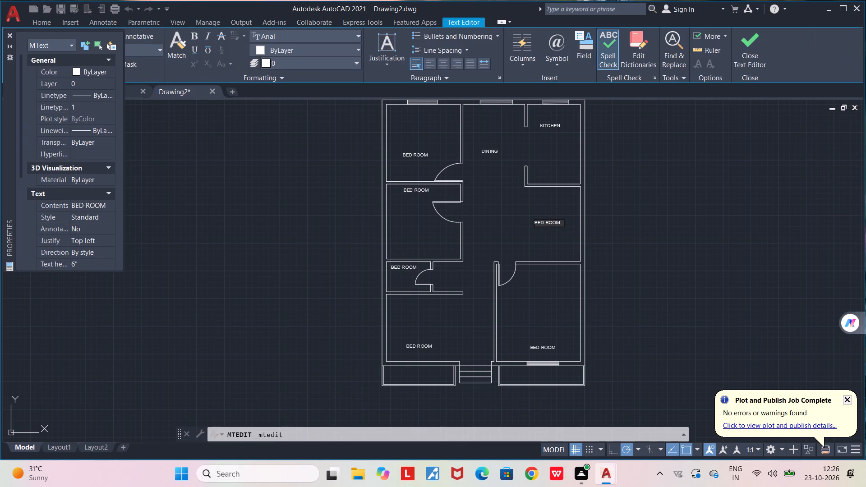
left_click_drag(561, 222, 527, 221)
type("HALL AREA")
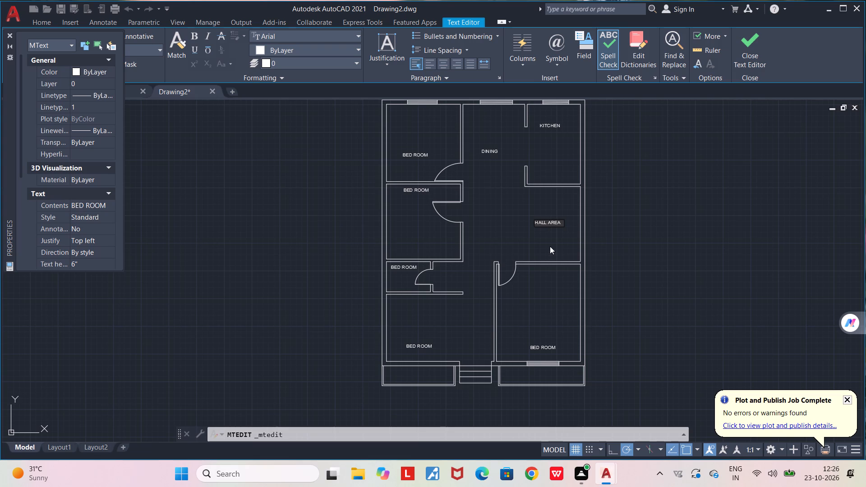
left_click(550, 246)
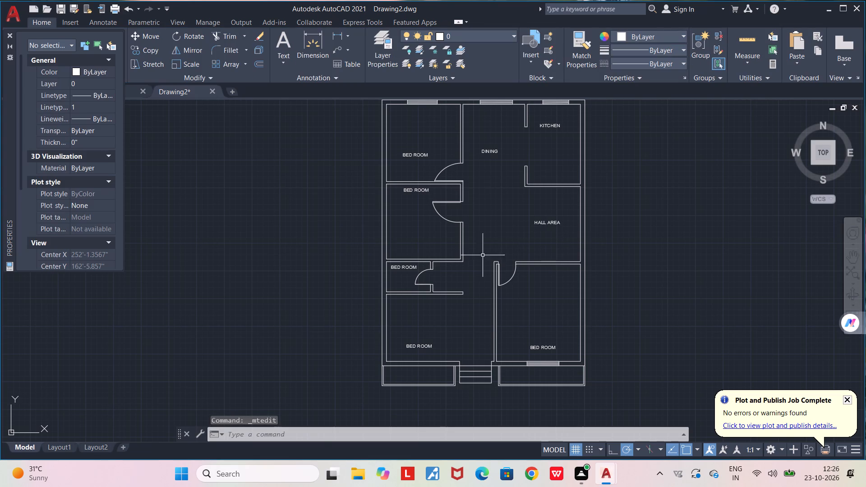
Change the BED ROOM label in the small left-hand room between the middle and front rooms to TOILET.
double_click(411, 191)
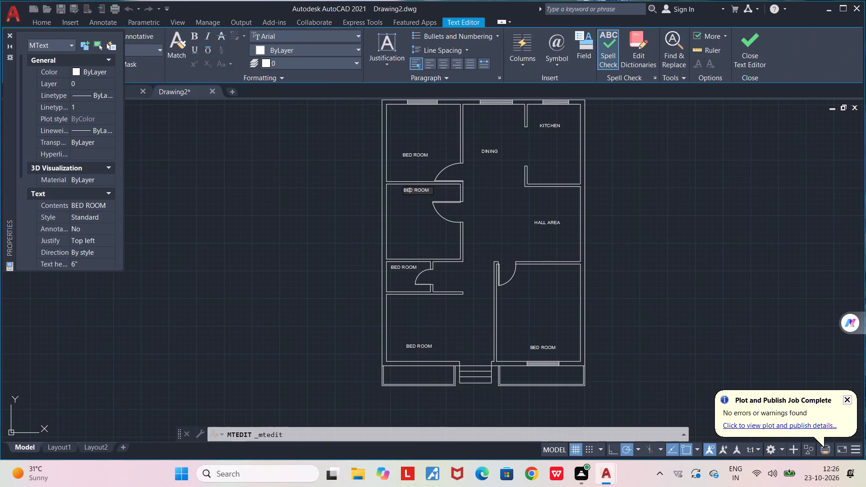
left_click(415, 229)
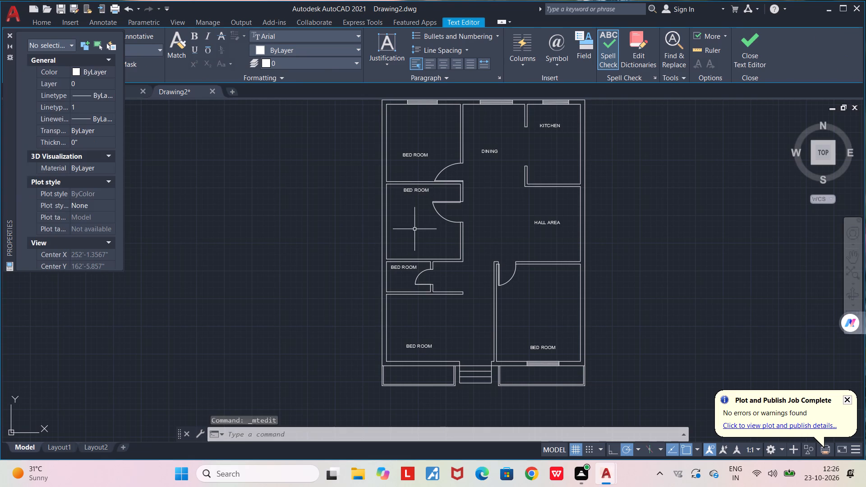
scroll(403, 273, "up", 2)
double_click(402, 259)
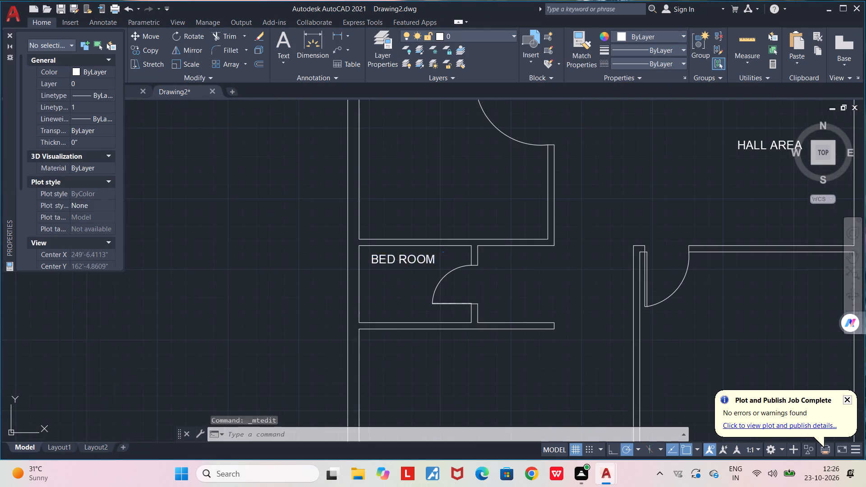
left_click_drag(439, 260, 371, 265)
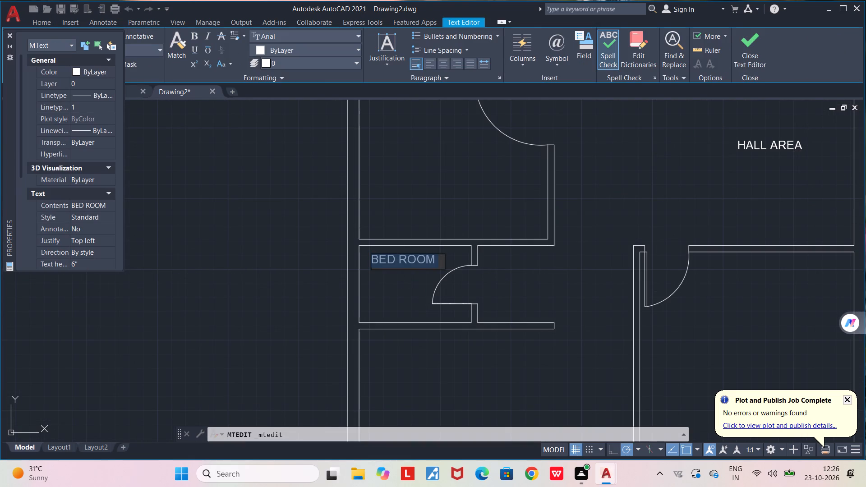
left_click_drag(371, 265, 370, 265)
type("TOILET")
key("space")
left_click(373, 275)
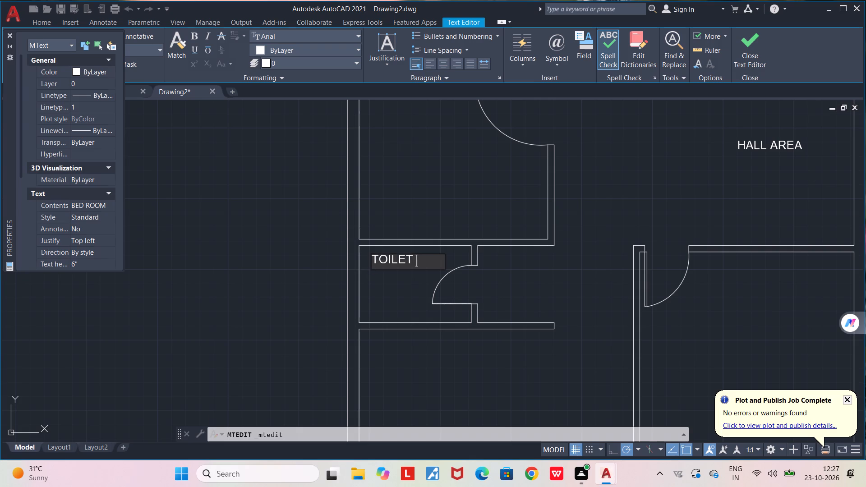
scroll(393, 285, "down", 3)
middle_click_drag(425, 328, 376, 296)
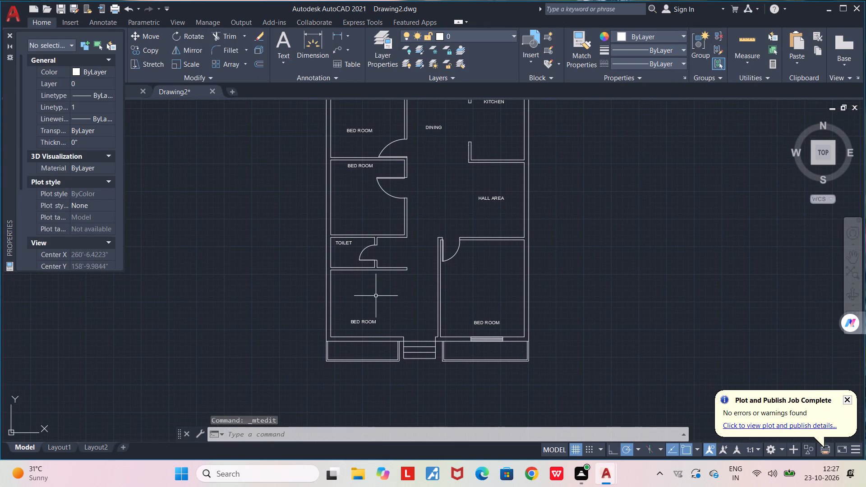
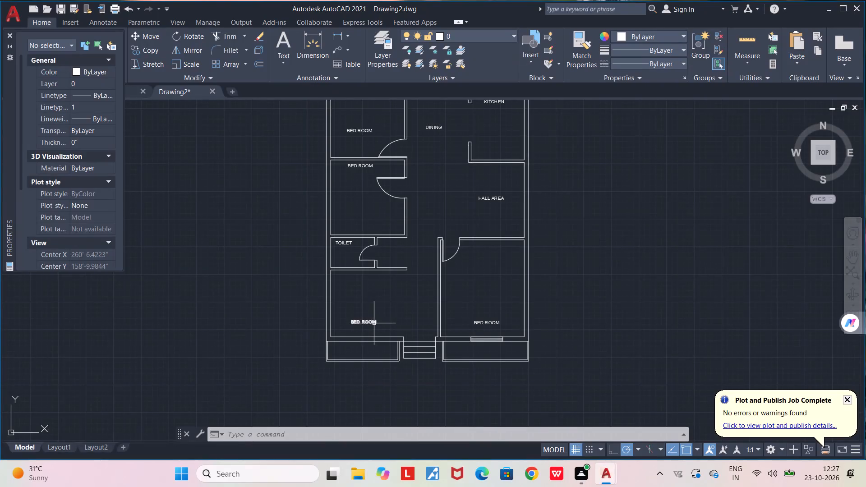
Change the BED ROOM label in the front left-hand room to STAIR.
left_click(372, 320)
left_click(373, 322)
left_click(373, 322)
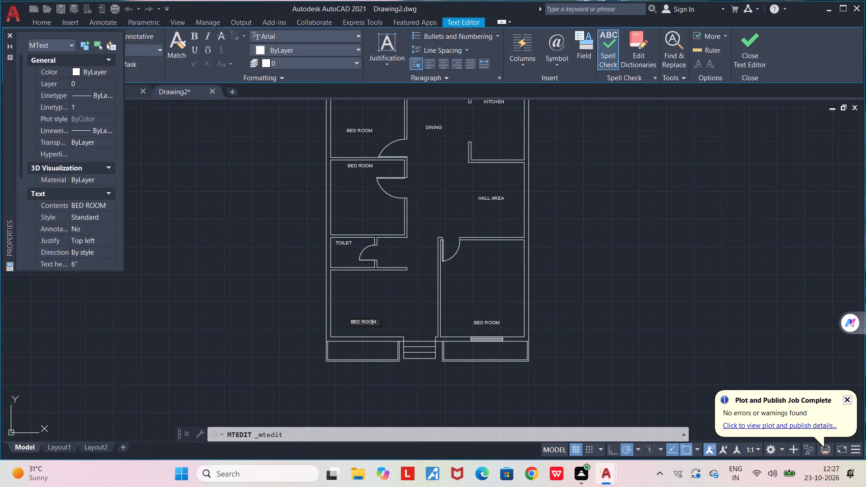
left_click_drag(377, 324, 346, 314)
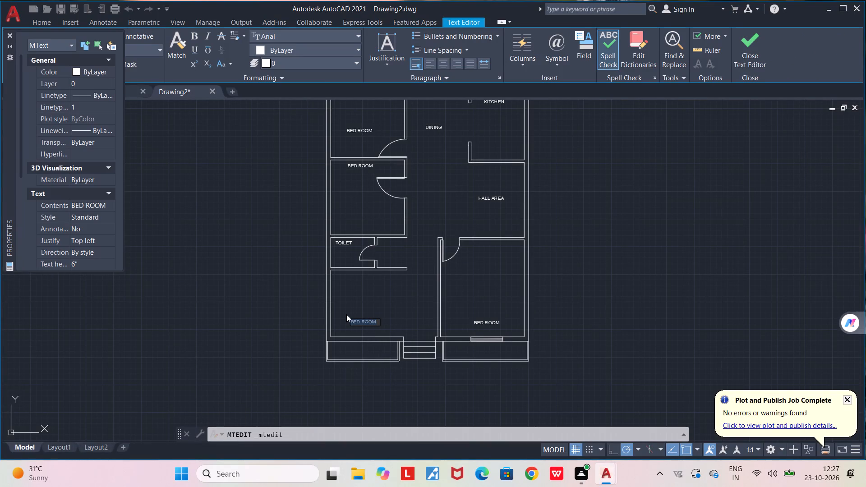
type("STAIR")
left_click(388, 314)
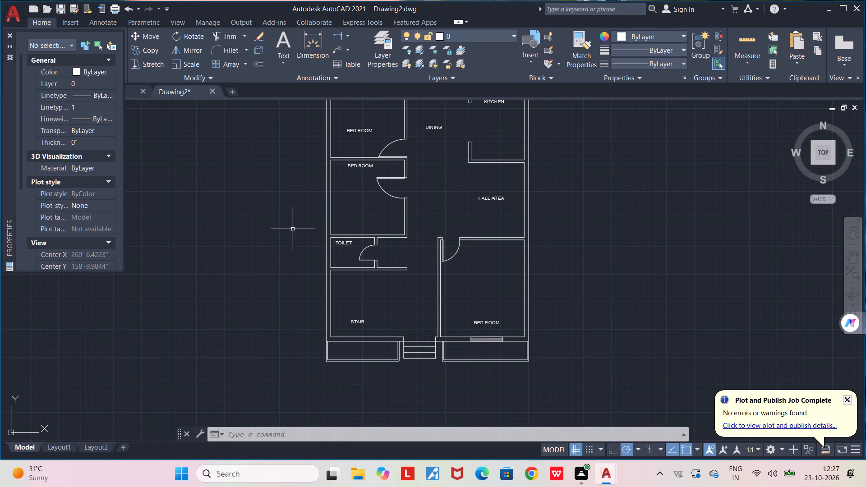
Insert the Bed - Queen block from the Home - Space Planner sample drawing in DesignCenter, just below the plan's front enclosure.
key("ctrl+2")
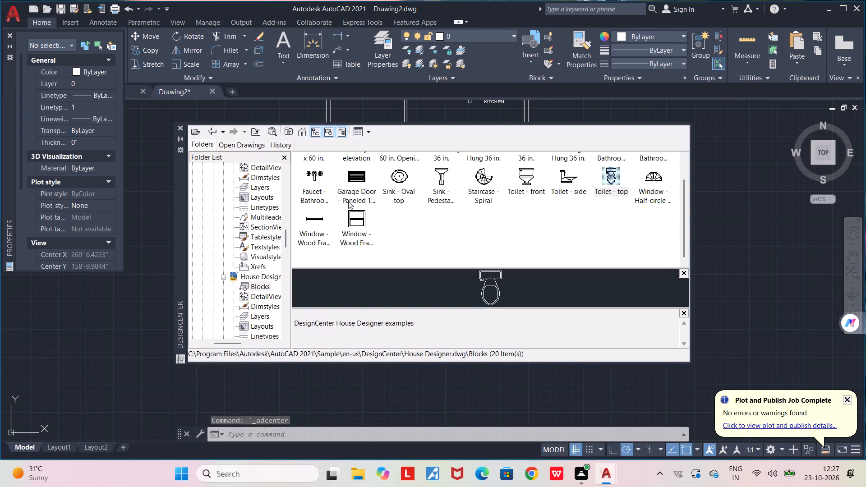
scroll(347, 201, "up", 4)
scroll(250, 224, "up", 2)
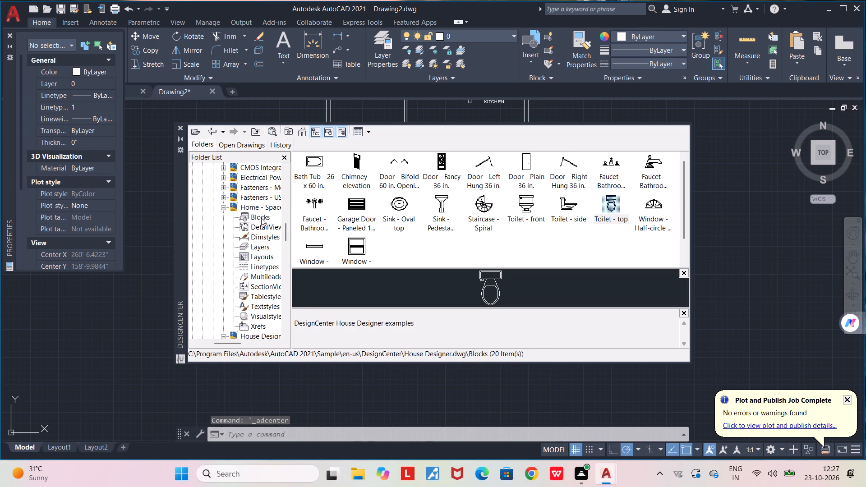
left_click(261, 215)
double_click(310, 165)
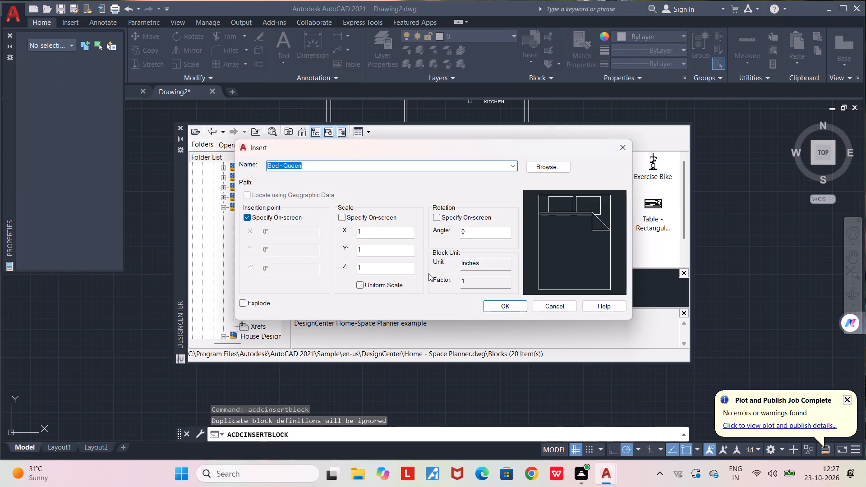
left_click(505, 303)
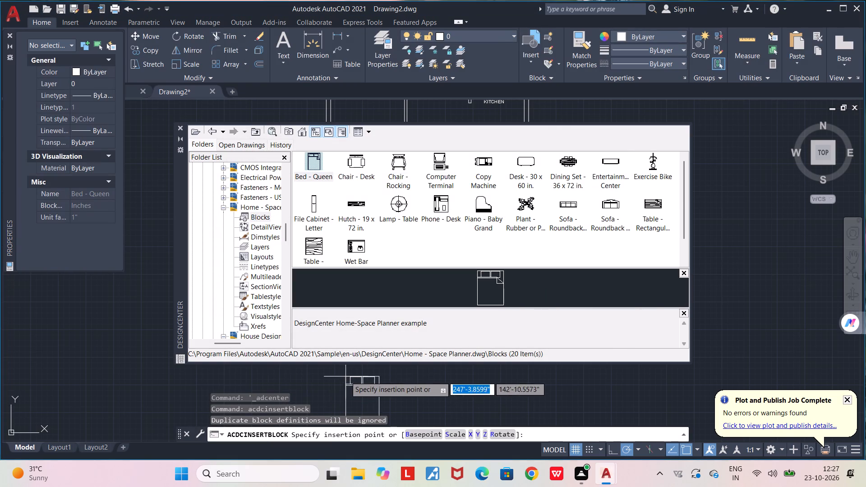
left_click(351, 368)
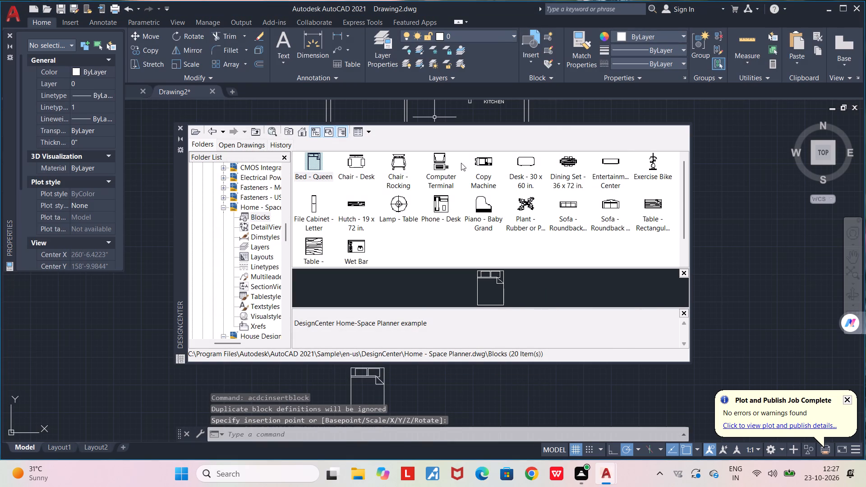
Insert the Dining Set - 36 x 72 in. block at scale 1 below the entrance steps, beside the bed.
double_click(575, 161)
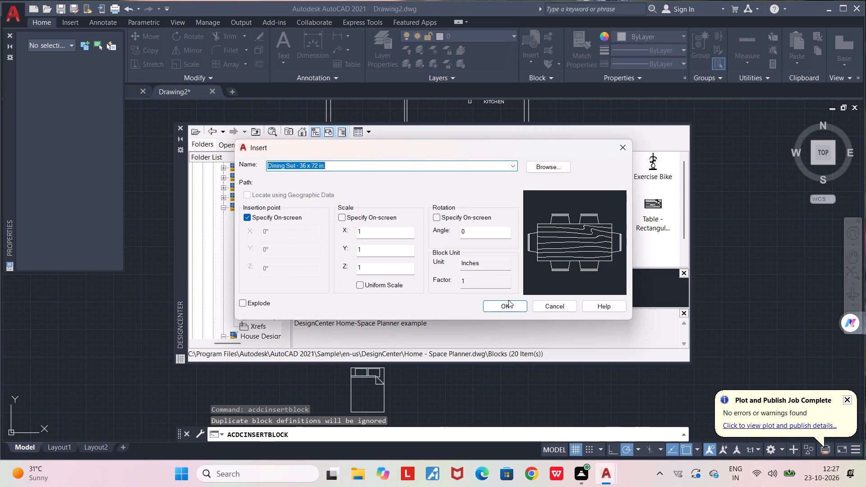
left_click(510, 302)
left_click(418, 394)
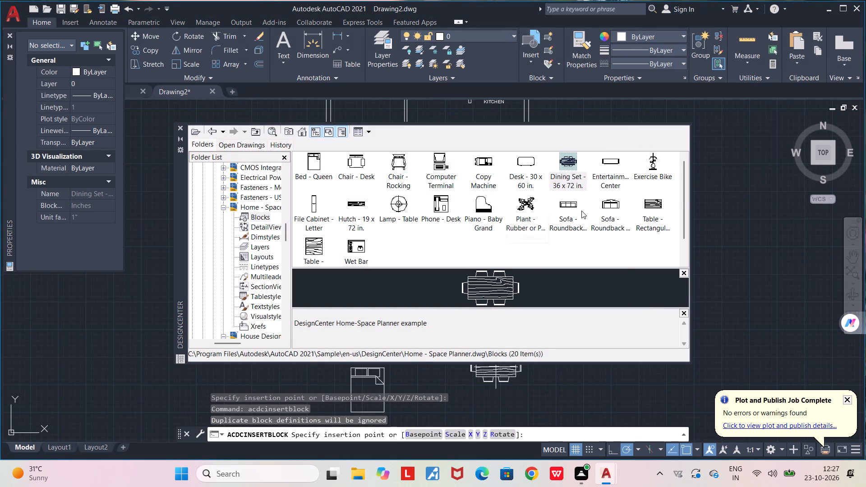
double_click(565, 206)
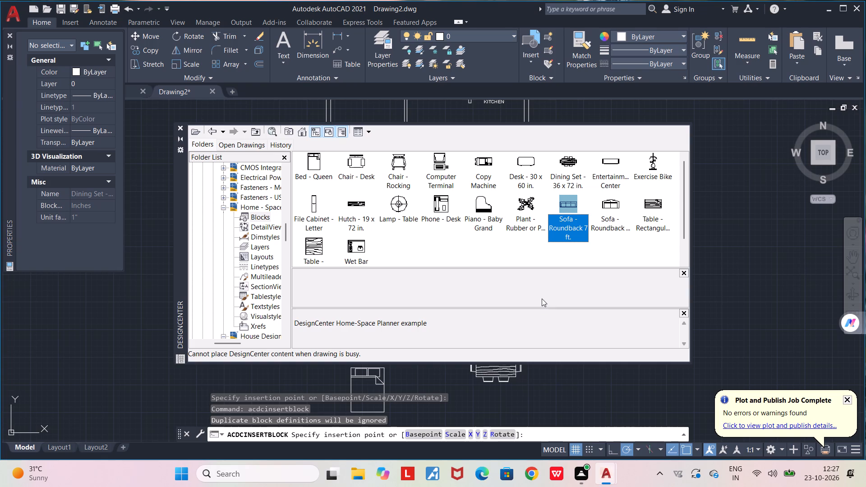
double_click(611, 203)
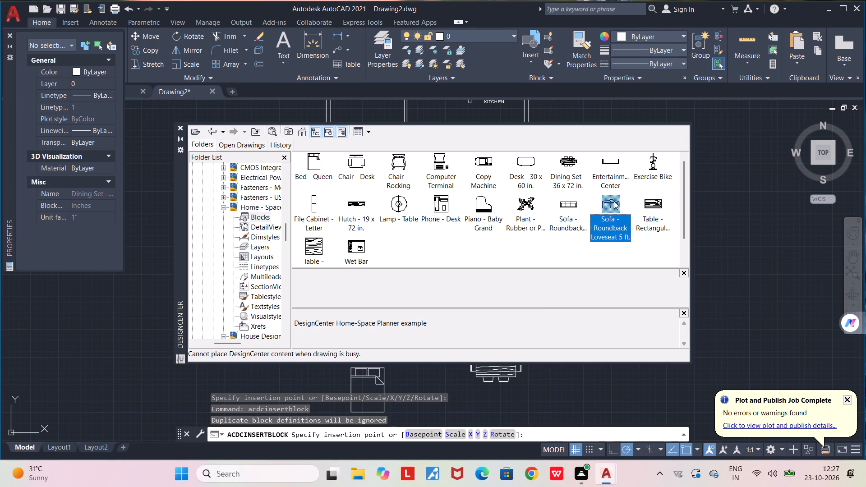
left_click_drag(615, 201, 484, 399)
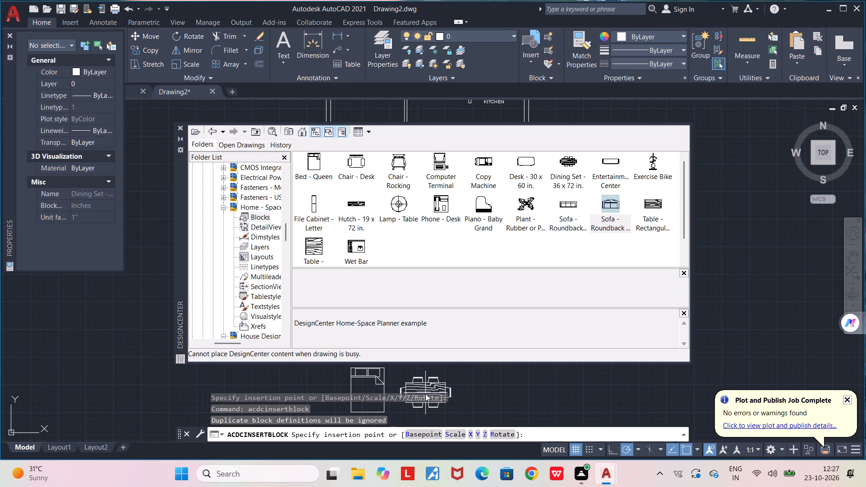
left_click(425, 394)
double_click(420, 402)
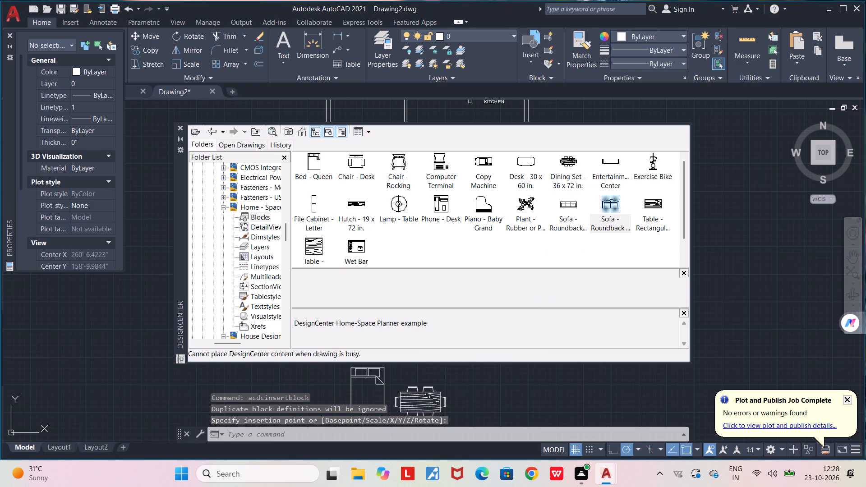
Insert the Sofa - Roundback Loveseat 5 ft. block at scale 1 below the plan, beside the dining set.
double_click(603, 209)
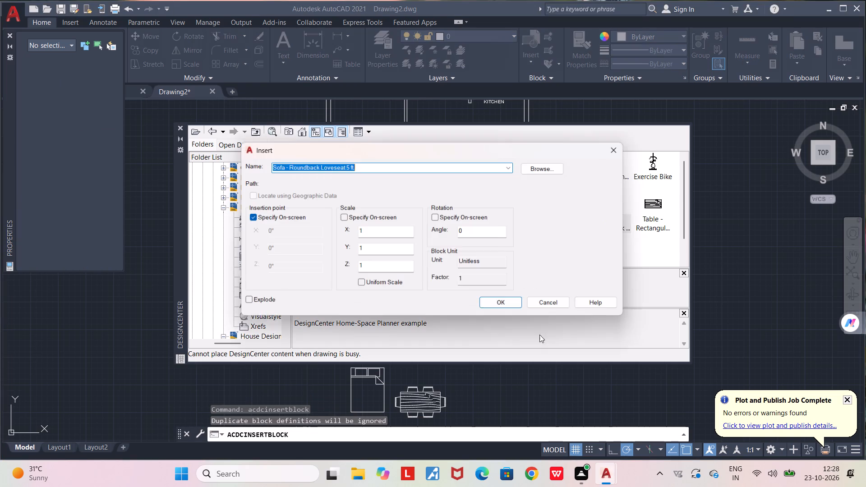
left_click(504, 302)
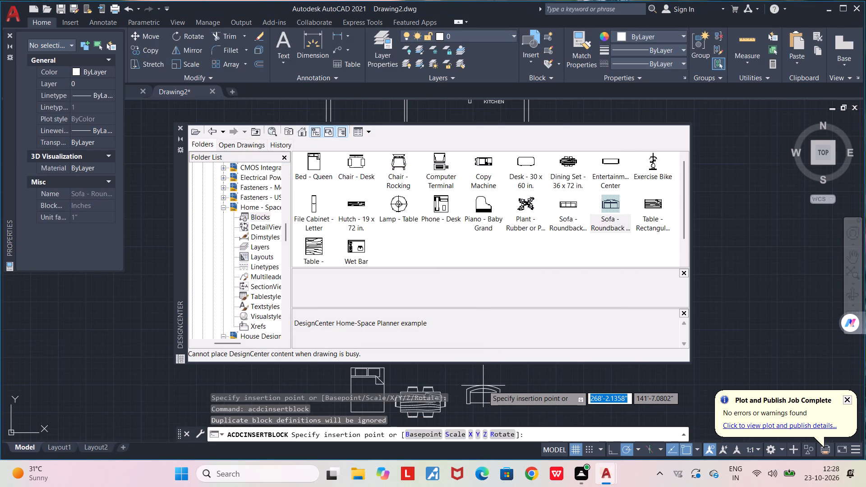
key("space")
key("space")
left_click(483, 386)
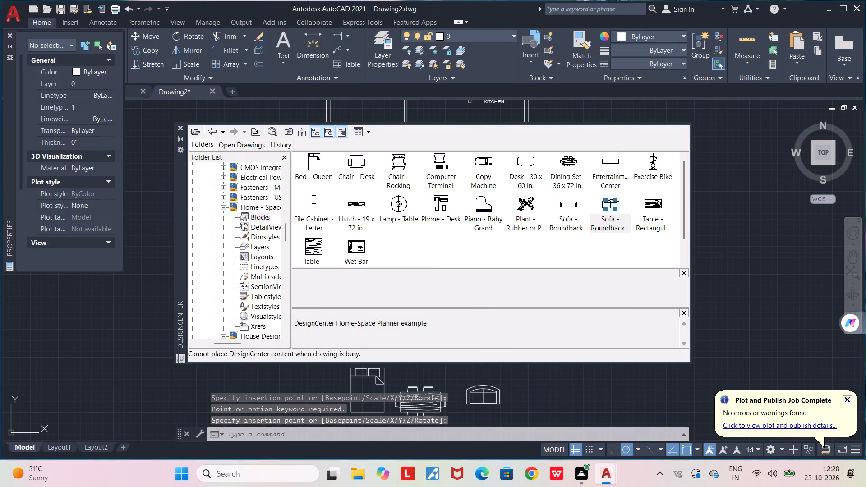
key("Escape")
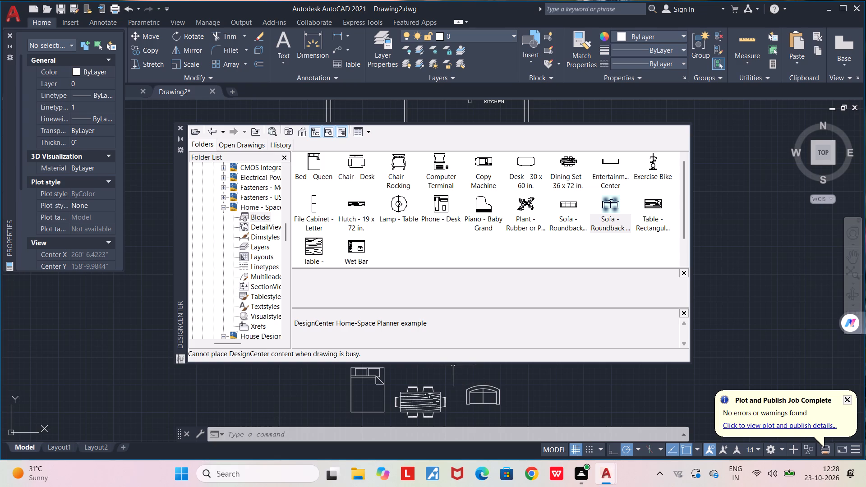
Insert the Toilet - top block from the House Designer sample drawing between the dining set and sofa, and close DesignCenter.
scroll(258, 283, "down", 1)
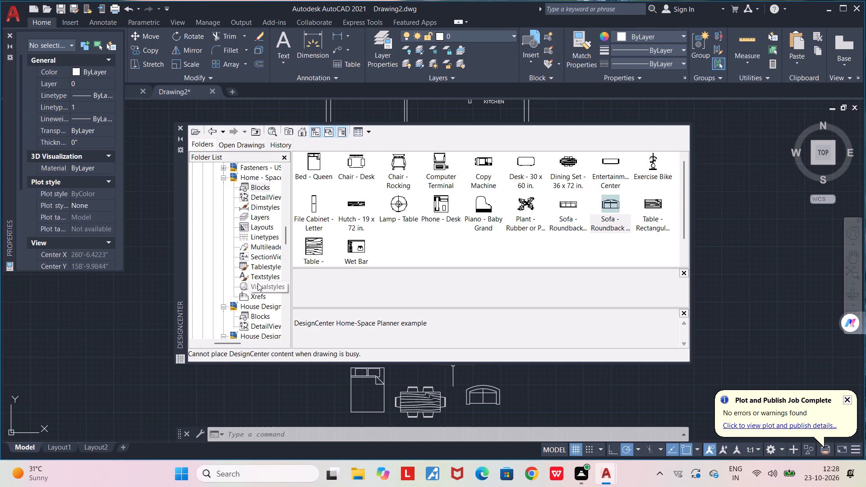
left_click(257, 317)
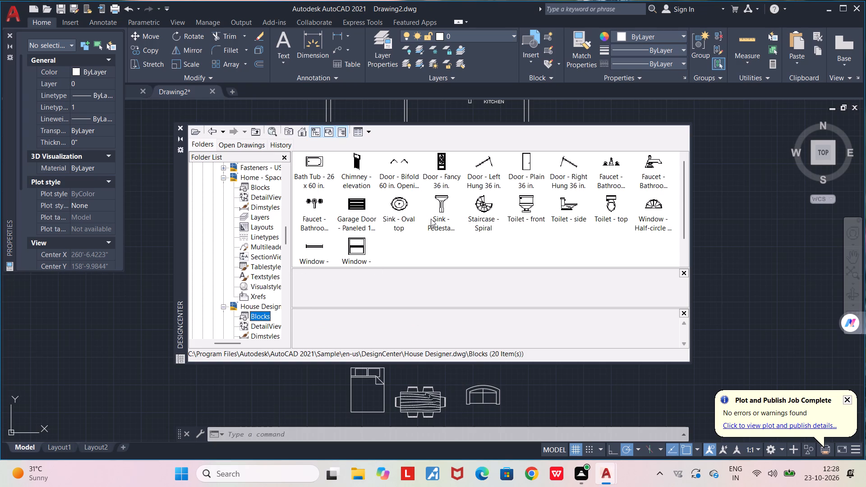
double_click(612, 202)
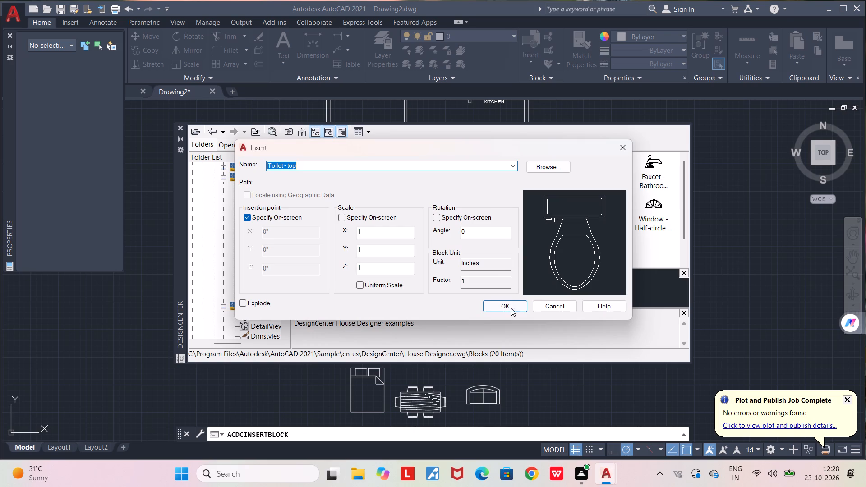
left_click(507, 307)
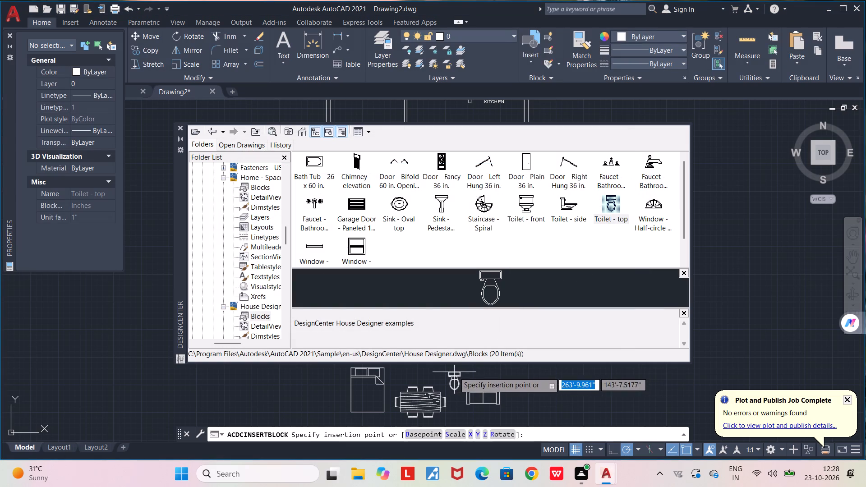
left_click(454, 372)
key("Escape")
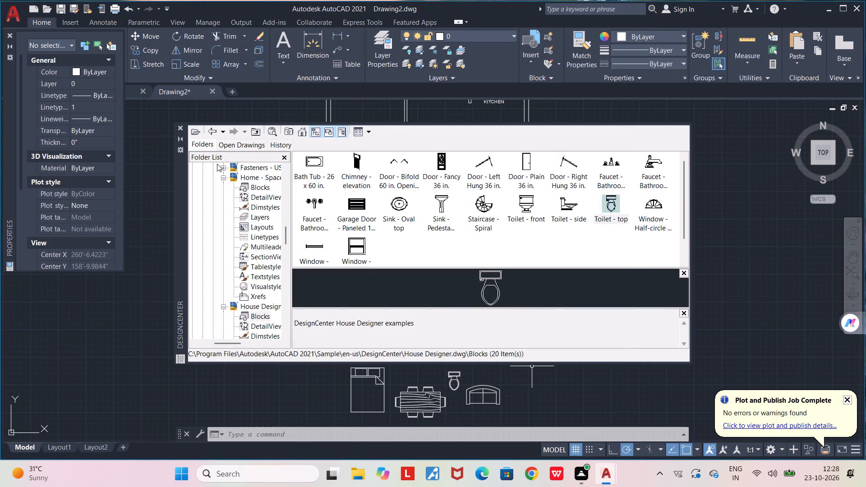
left_click(180, 125)
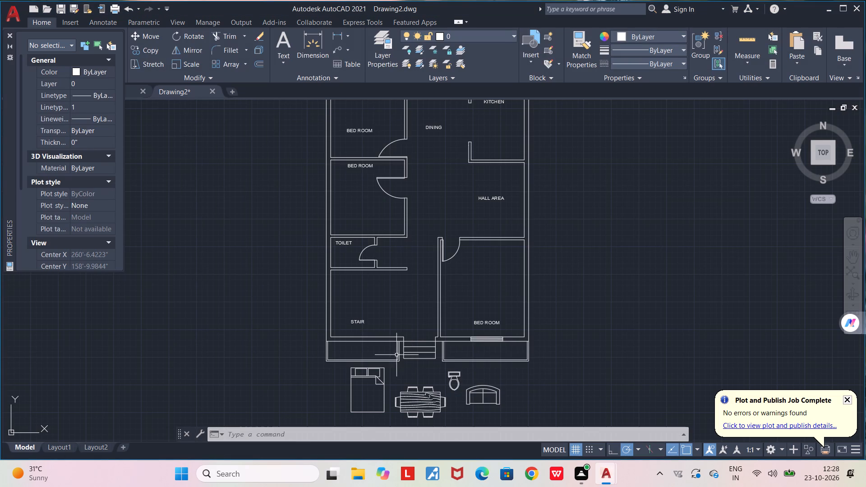
Move the queen bed into the front right-hand bedroom, leaving a small gap below its upper wall.
scroll(408, 299, "down", 1)
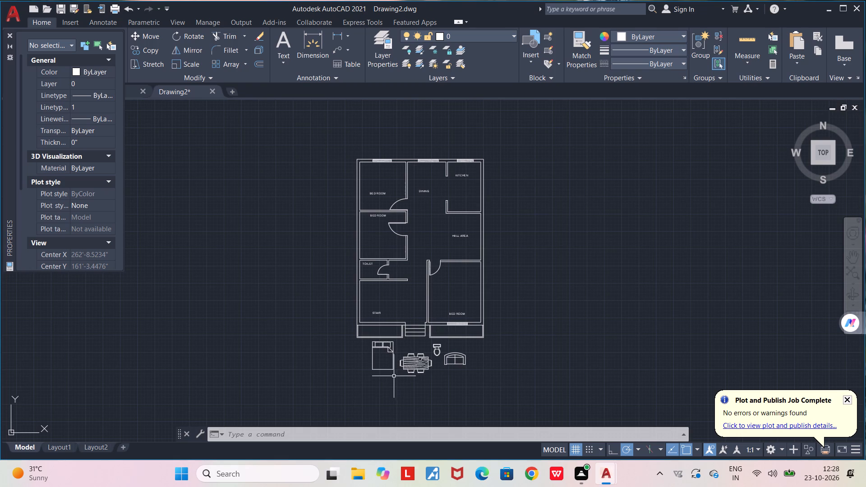
left_click(391, 370)
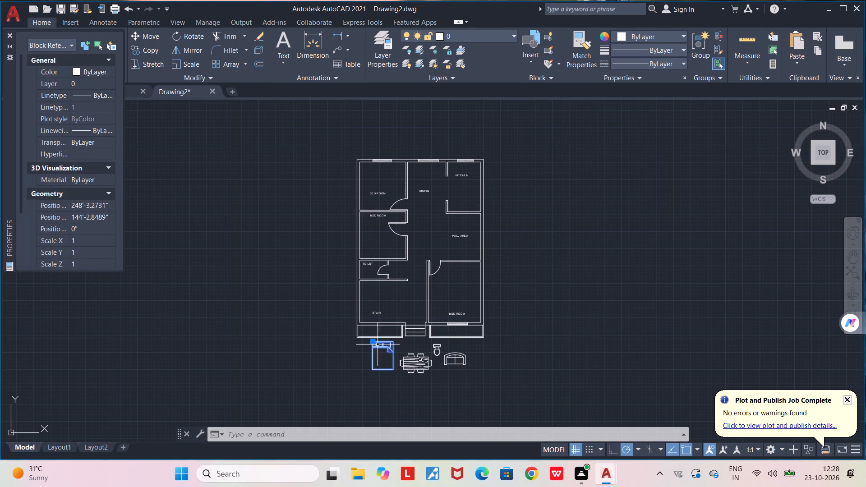
left_click(374, 343)
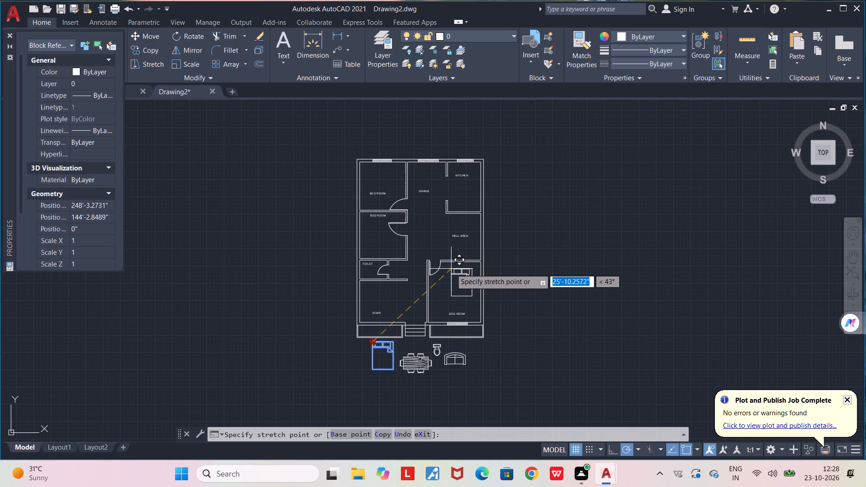
left_click(450, 267)
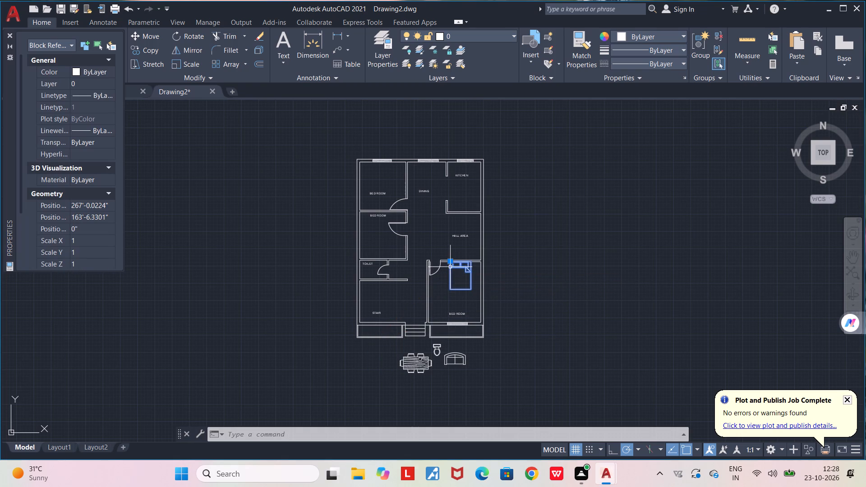
scroll(456, 292, "up", 2)
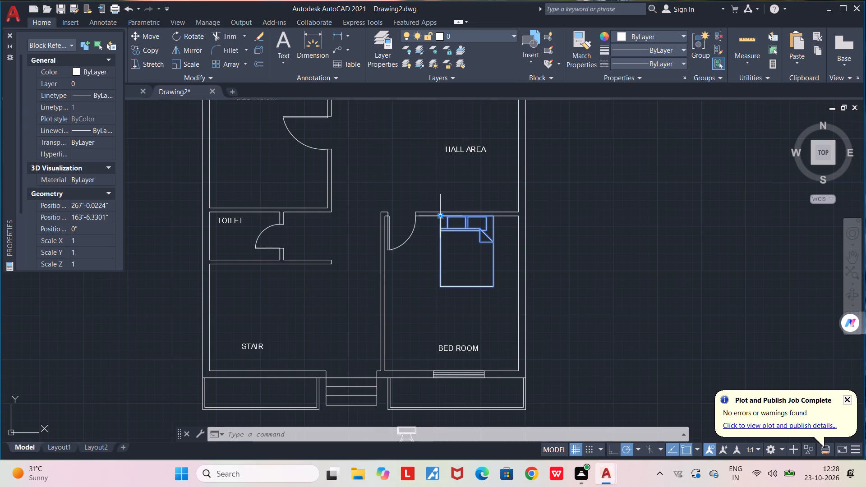
left_click(440, 218)
left_click(440, 229)
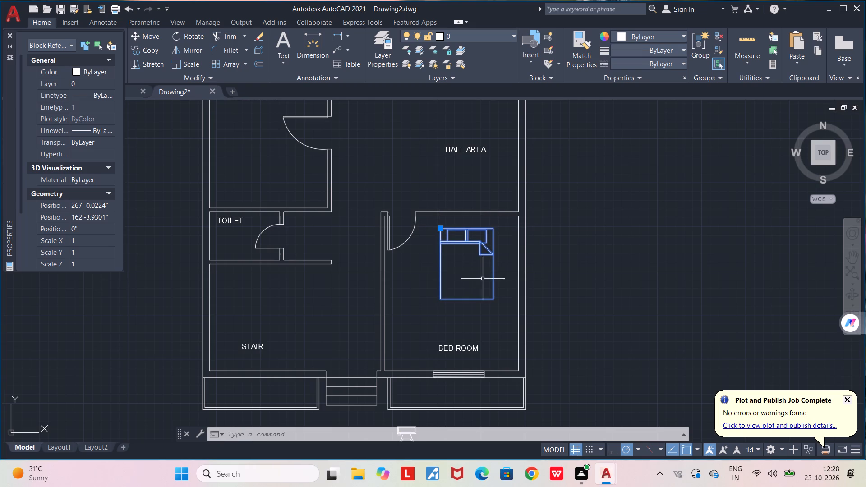
Paste a copy of the queen bed in the empty space outside the plan's right-hand wall.
key("ctrl+c")
scroll(484, 298, "down", 2)
key("ctrl+v")
left_click(533, 285)
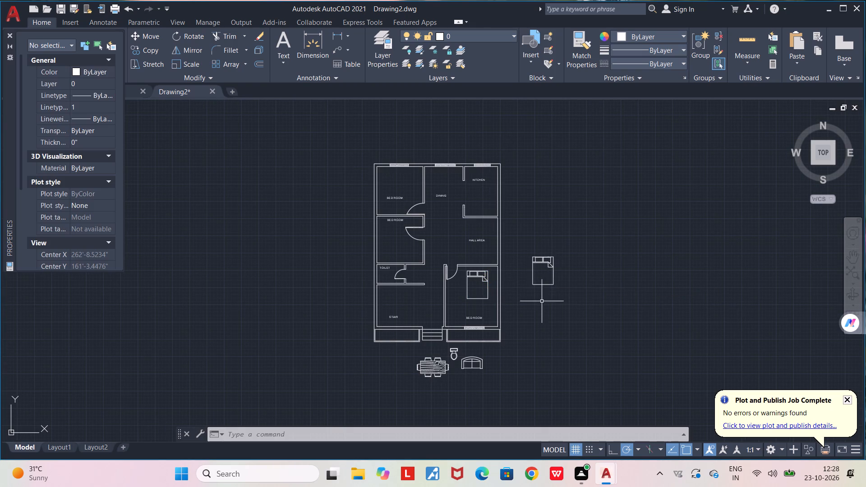
Rotate the queen bed copy outside the plan 90 degrees counterclockwise about its lower-right corner.
scroll(544, 303, "up", 2)
left_click(564, 257)
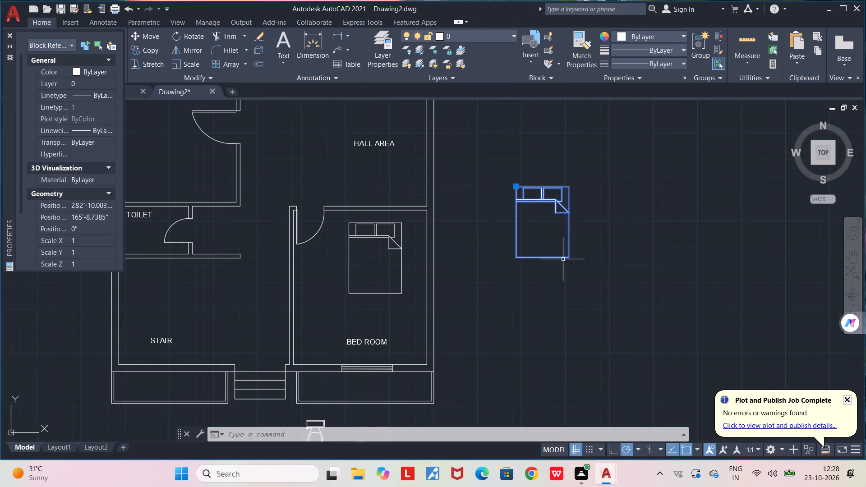
middle_click_drag(556, 261, 510, 292)
scroll(509, 294, "down", 1)
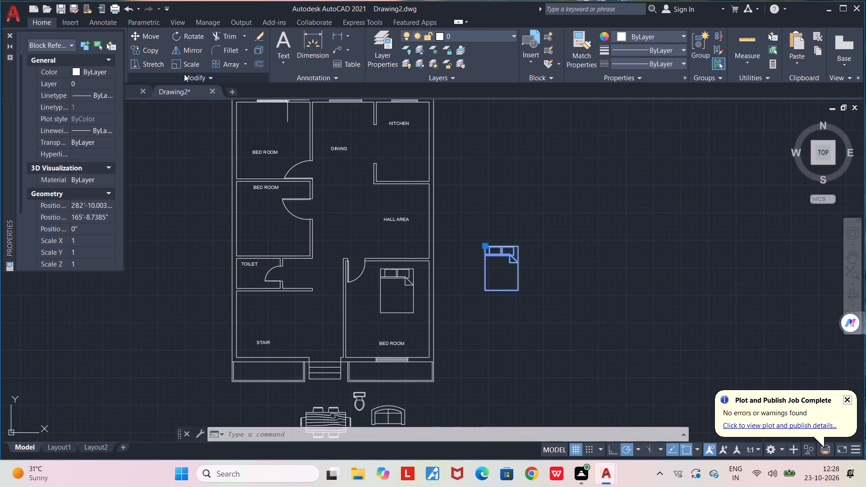
left_click(180, 34)
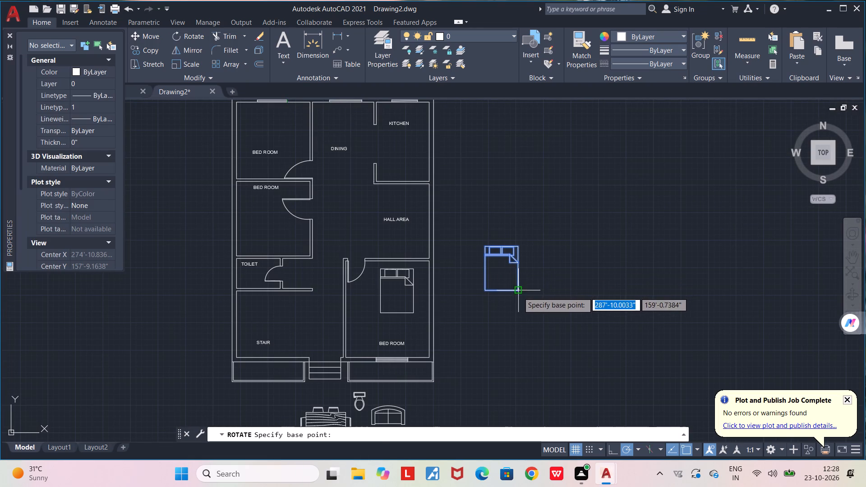
left_click(518, 292)
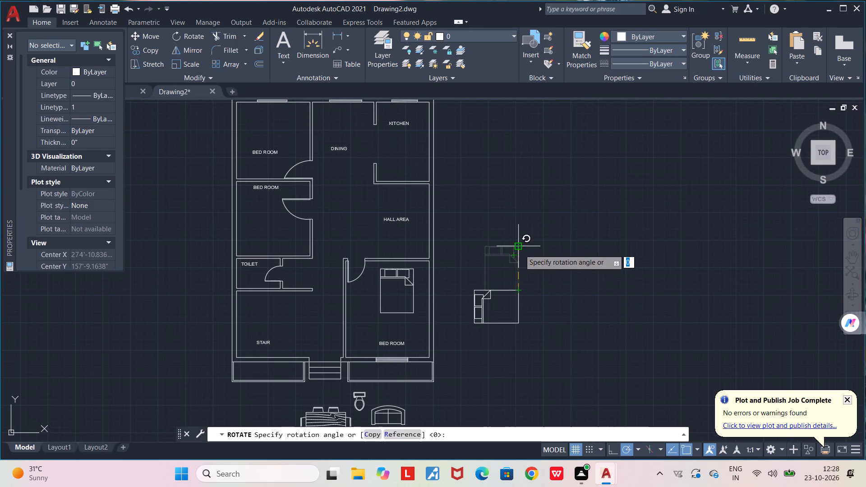
left_click(519, 239)
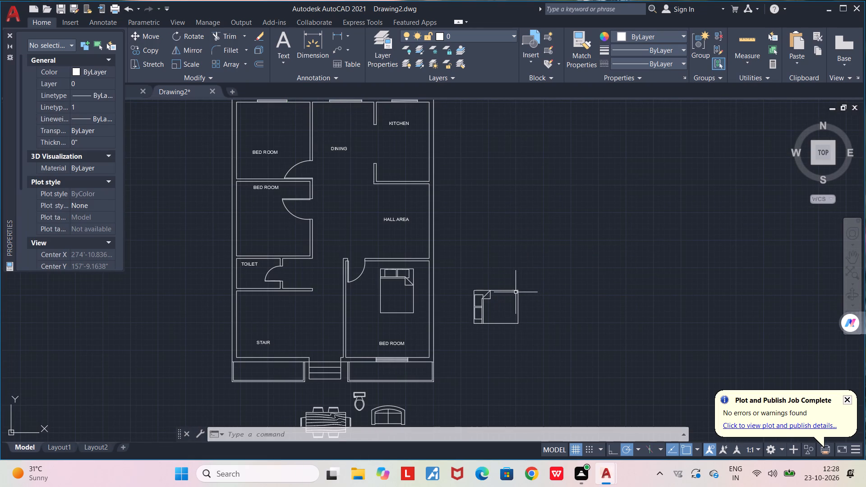
Move the rotated queen bed into the middle left-hand bedroom above the toilet, with its headboard near the outer wall.
left_click(511, 290)
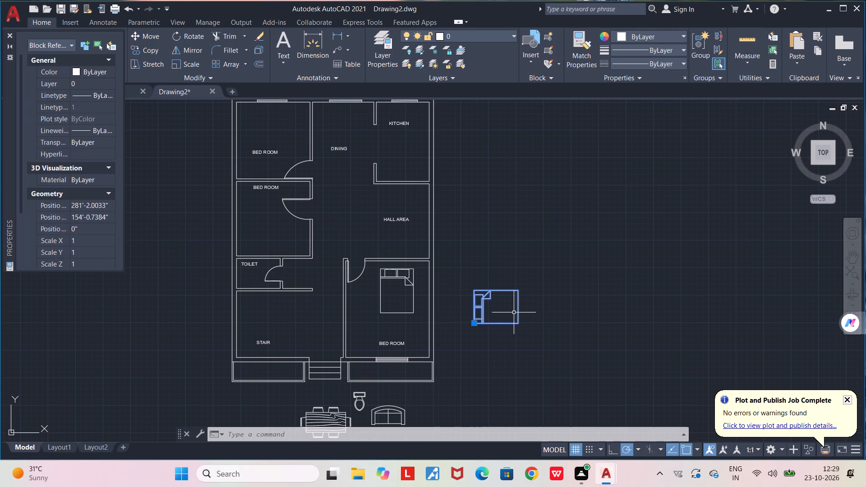
middle_click_drag(517, 315, 571, 354)
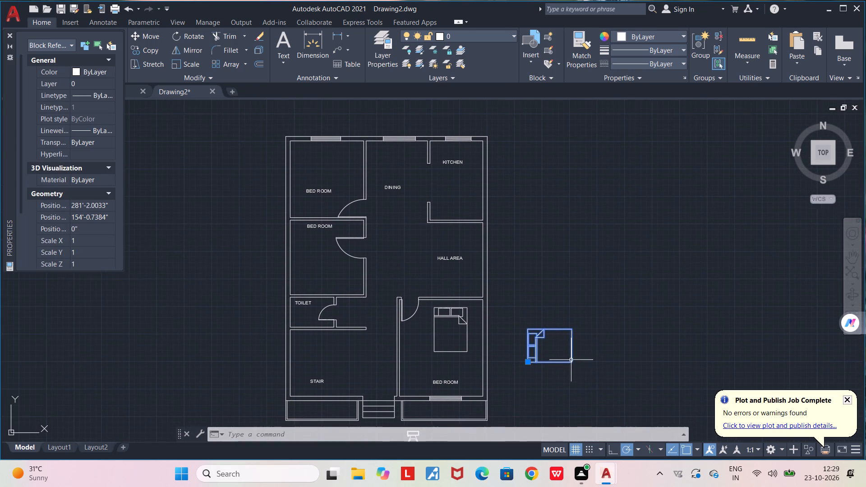
key("m")
key("Return")
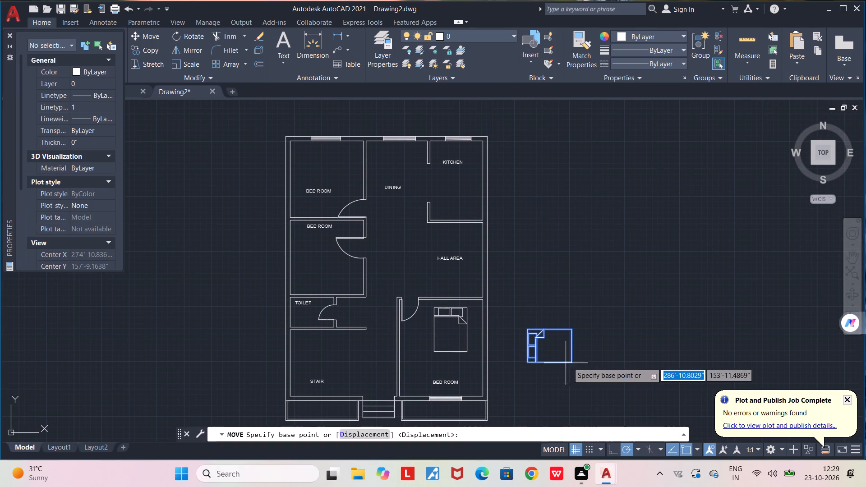
left_click(571, 362)
scroll(344, 289, "up", 1)
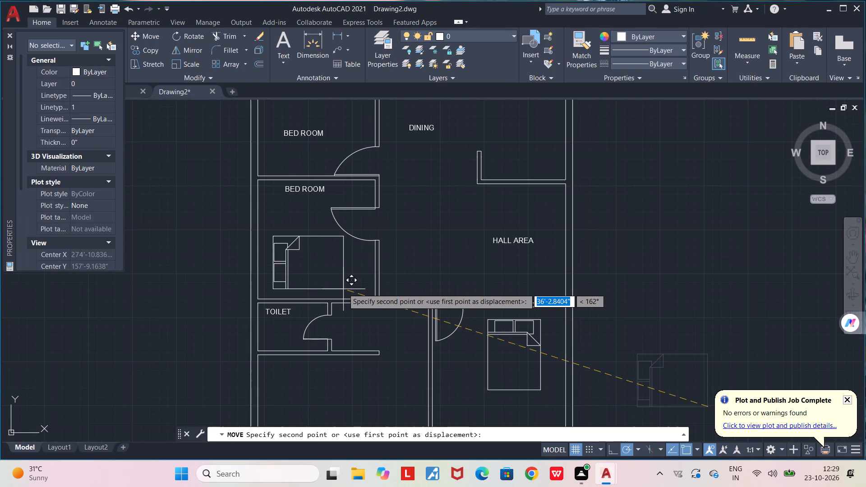
left_click(337, 290)
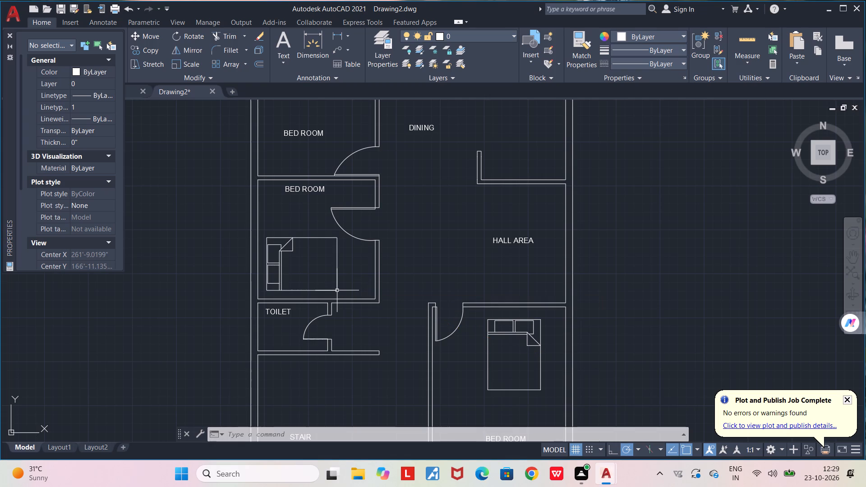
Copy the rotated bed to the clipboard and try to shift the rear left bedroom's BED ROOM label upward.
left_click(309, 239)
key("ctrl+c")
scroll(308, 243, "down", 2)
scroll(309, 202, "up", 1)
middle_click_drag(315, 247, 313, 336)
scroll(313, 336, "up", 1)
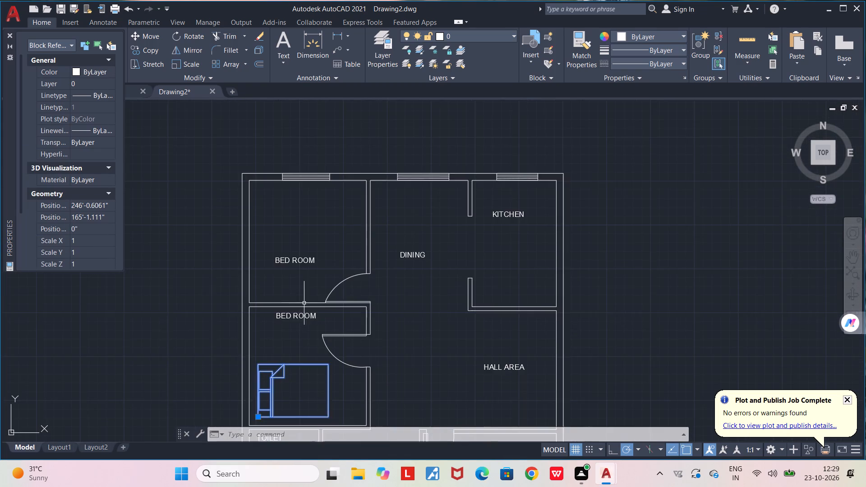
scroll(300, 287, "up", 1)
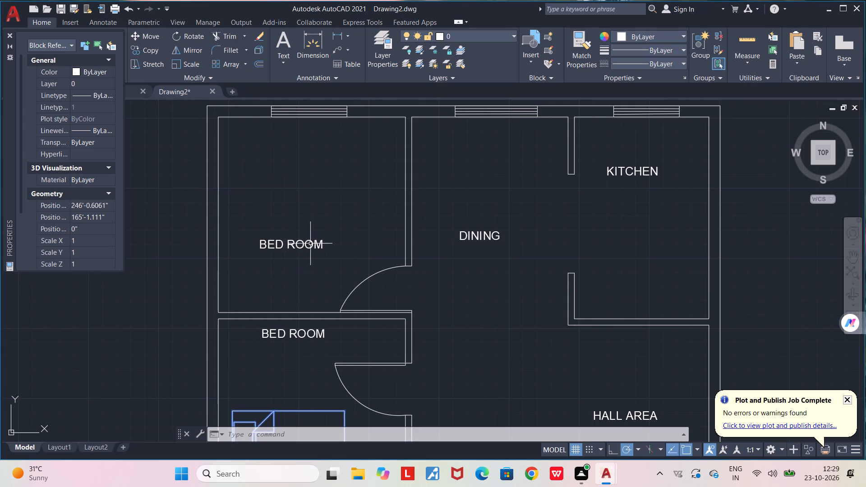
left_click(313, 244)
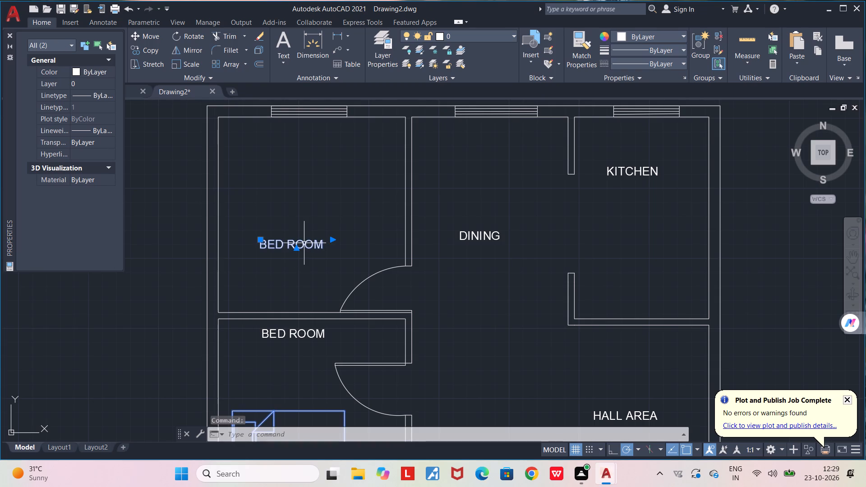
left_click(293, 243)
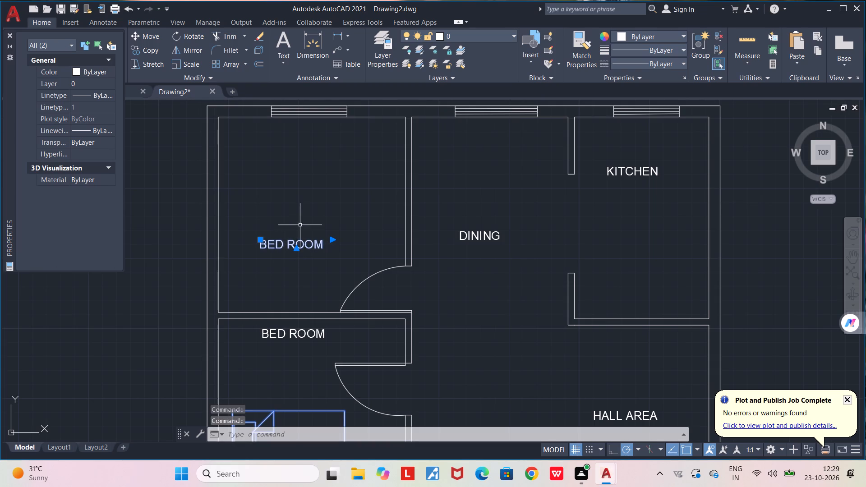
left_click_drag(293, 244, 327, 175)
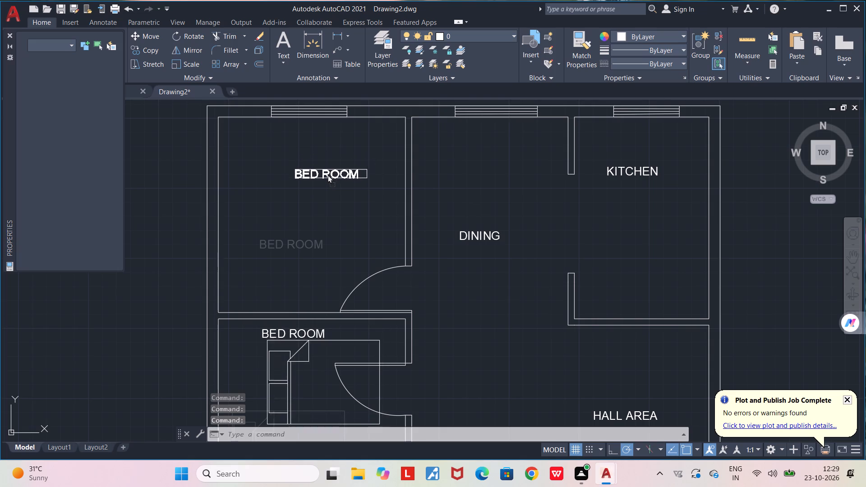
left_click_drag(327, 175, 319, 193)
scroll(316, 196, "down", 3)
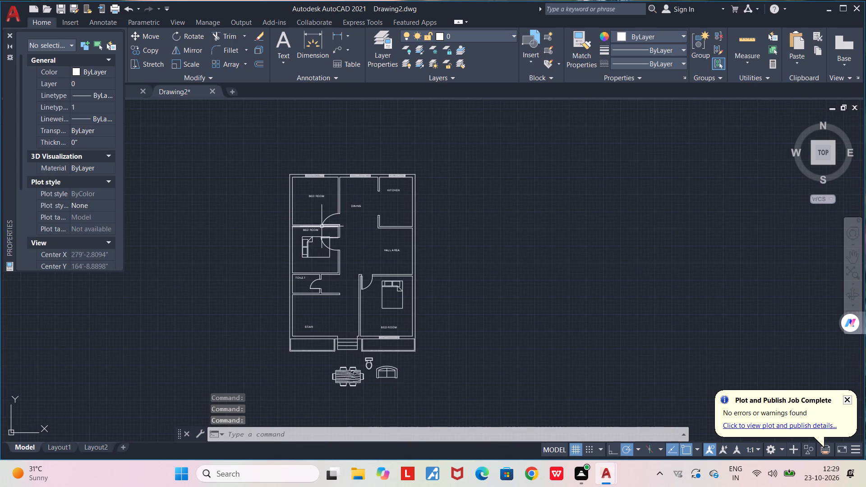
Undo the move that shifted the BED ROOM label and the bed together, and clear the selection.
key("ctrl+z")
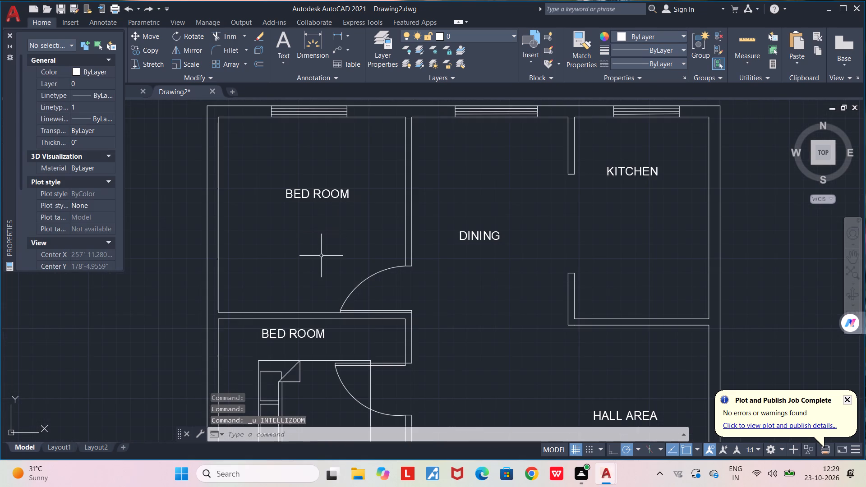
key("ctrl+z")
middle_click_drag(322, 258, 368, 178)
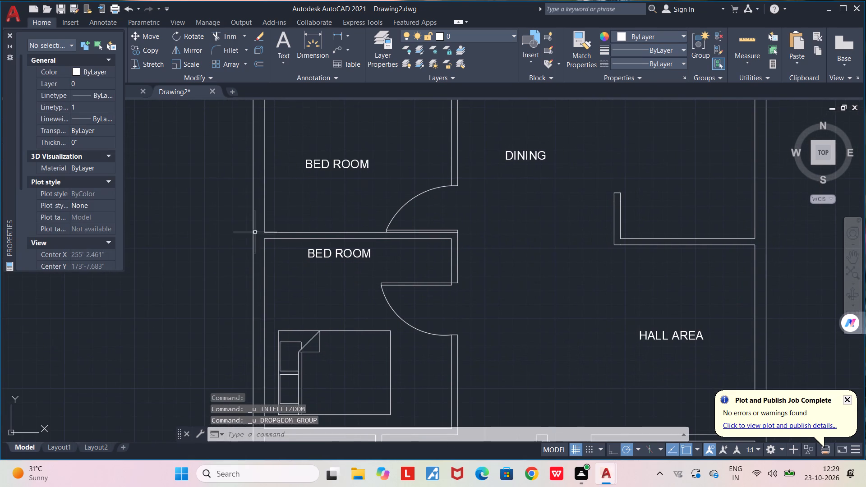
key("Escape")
Move the rear left bedroom's BED ROOM label up to just below the window wall, near the room's right-hand side.
left_click(334, 166)
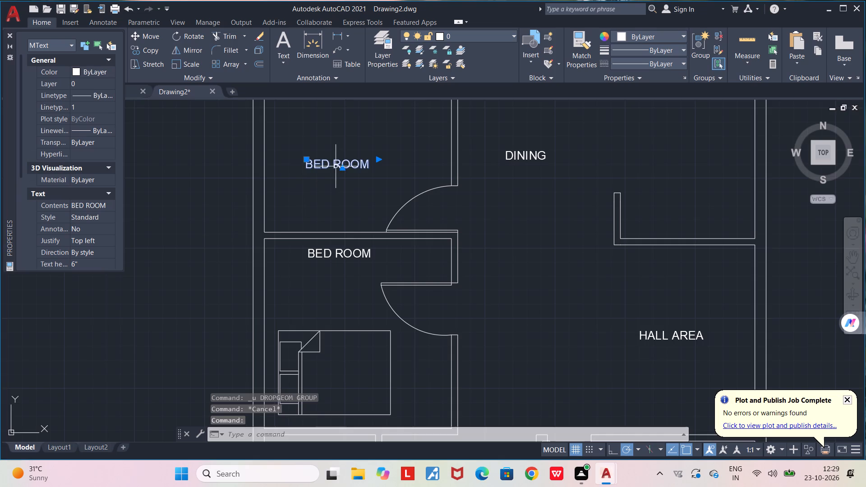
middle_click_drag(338, 174, 317, 266)
left_click_drag(315, 256, 318, 247)
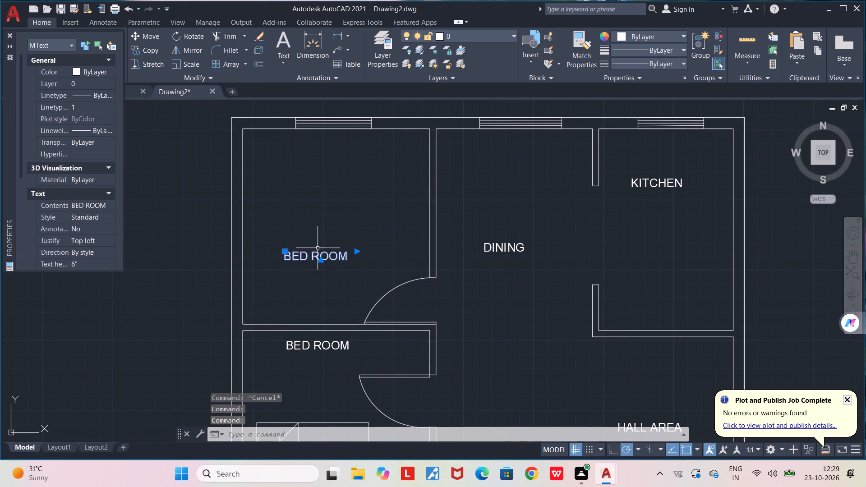
left_click_drag(318, 247, 371, 142)
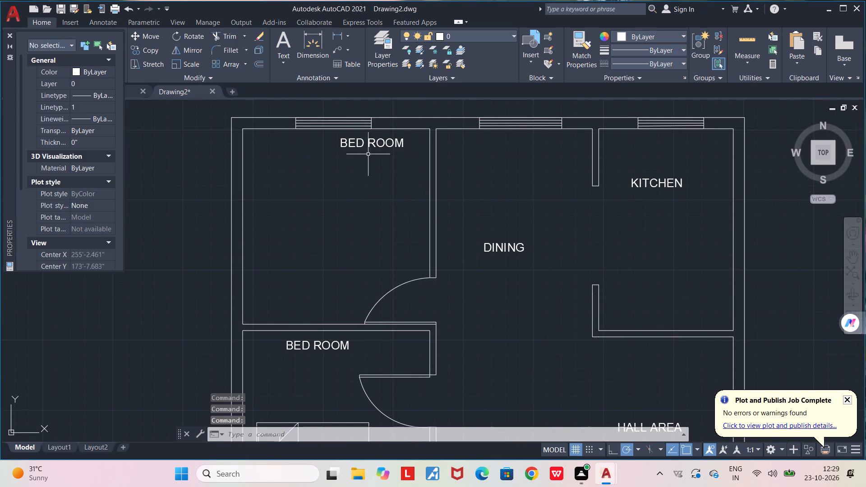
Paste a copy of the rotated queen bed in the rear left bedroom, with its headboard near the left outer wall.
scroll(356, 225, "down", 1)
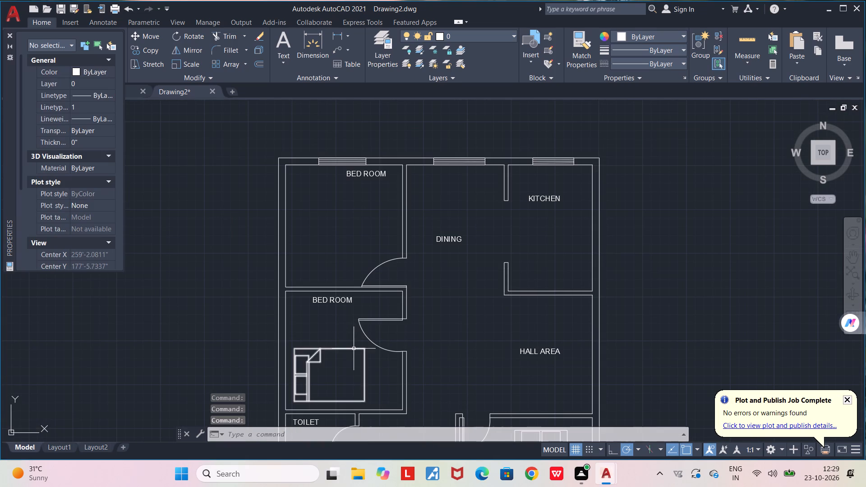
left_click(354, 349)
key("ctrl+c")
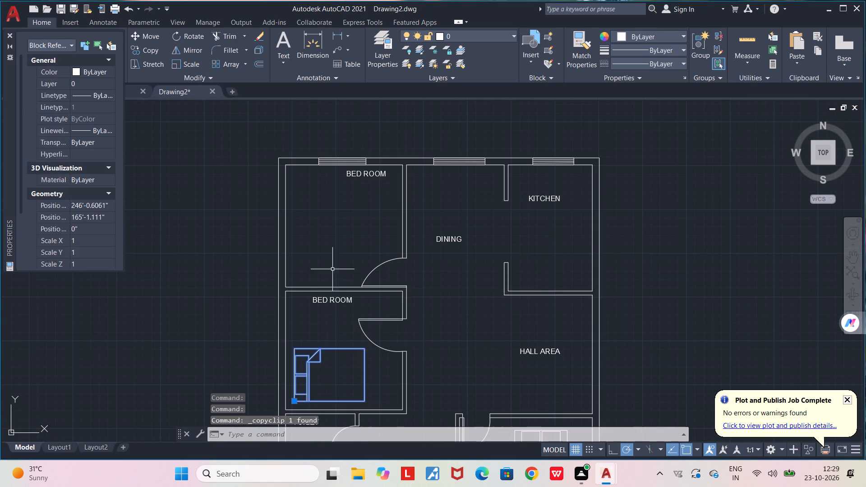
key("ctrl+v")
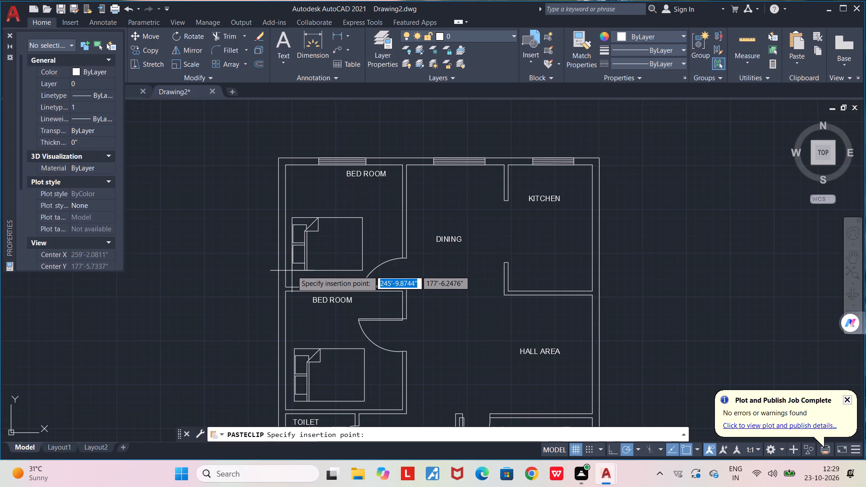
left_click(292, 271)
Rotate the loveseat below the plan 90 degrees counterclockwise about its lower-right corner.
scroll(314, 280, "down", 2)
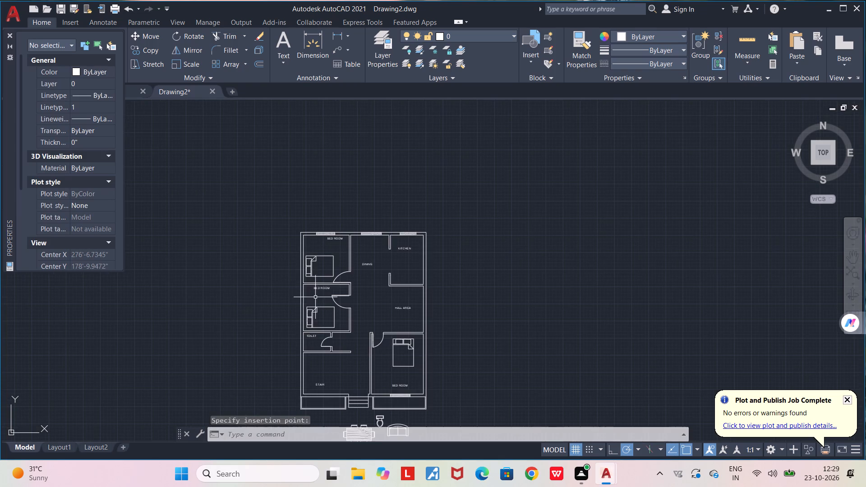
middle_click_drag(315, 301, 308, 262)
scroll(319, 328, "up", 1)
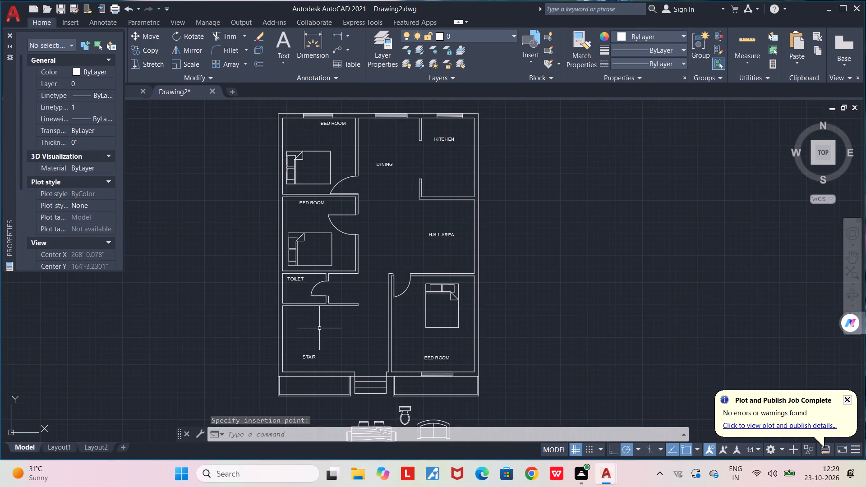
middle_click_drag(319, 328, 295, 319)
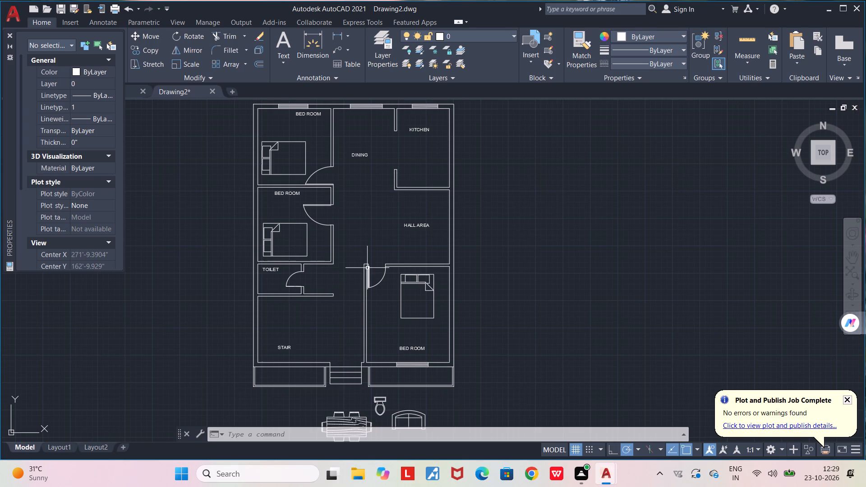
middle_click_drag(367, 267, 364, 215)
left_click(400, 363)
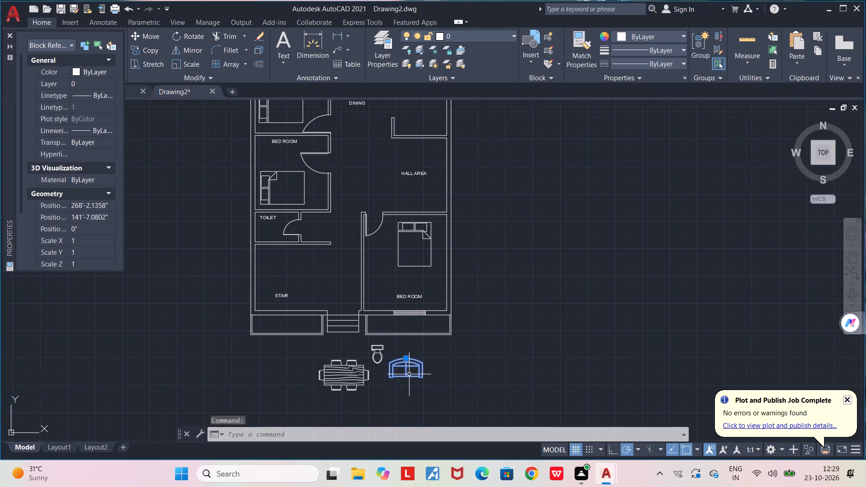
left_click(179, 31)
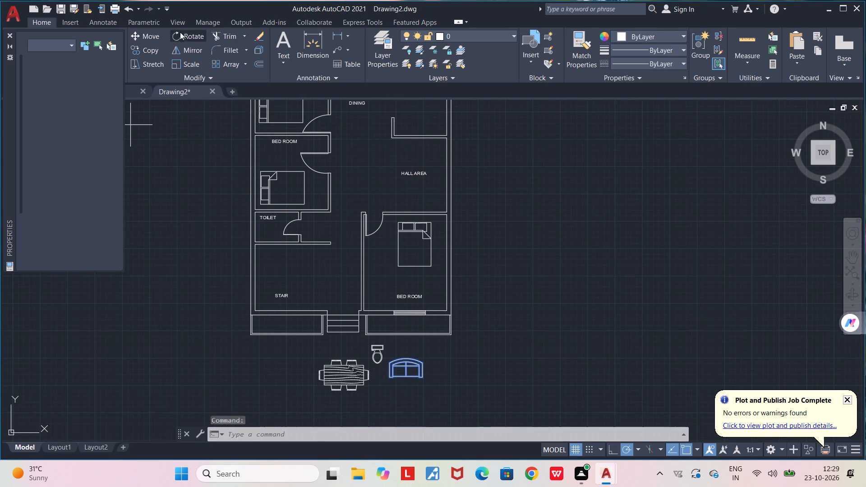
left_click(422, 381)
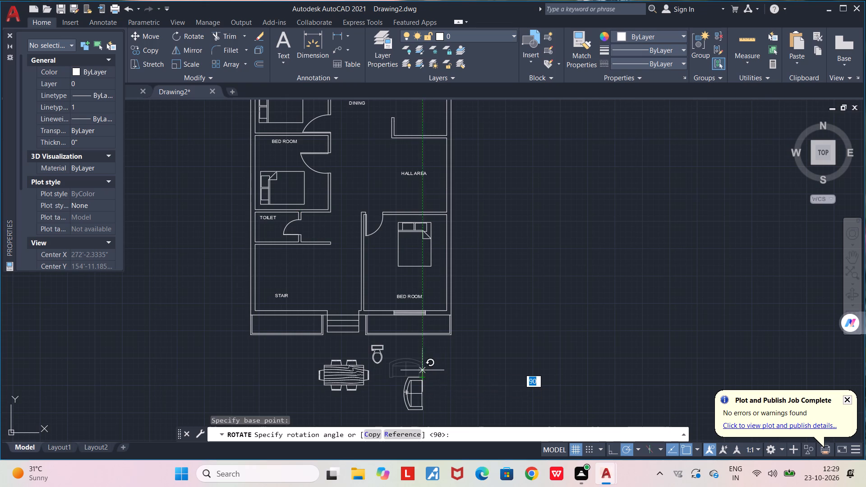
left_click(423, 367)
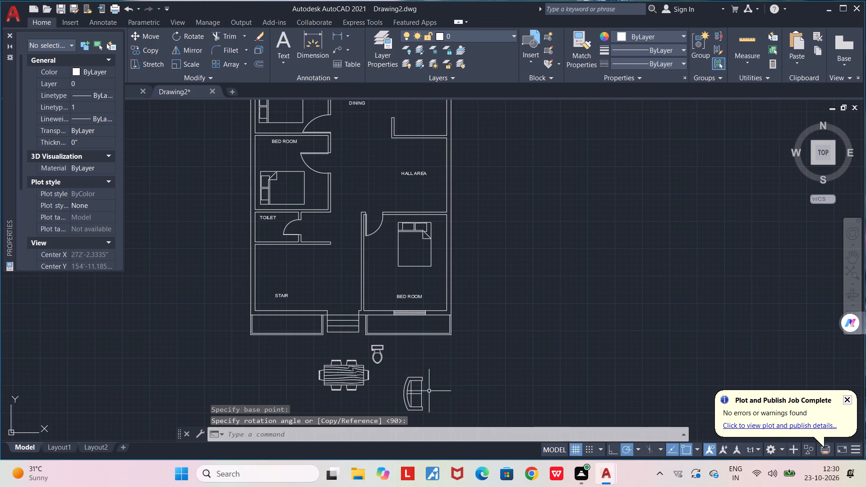
Move the rotated loveseat into the hall, just left of the HALL AREA label.
left_click(420, 392)
left_click(404, 395)
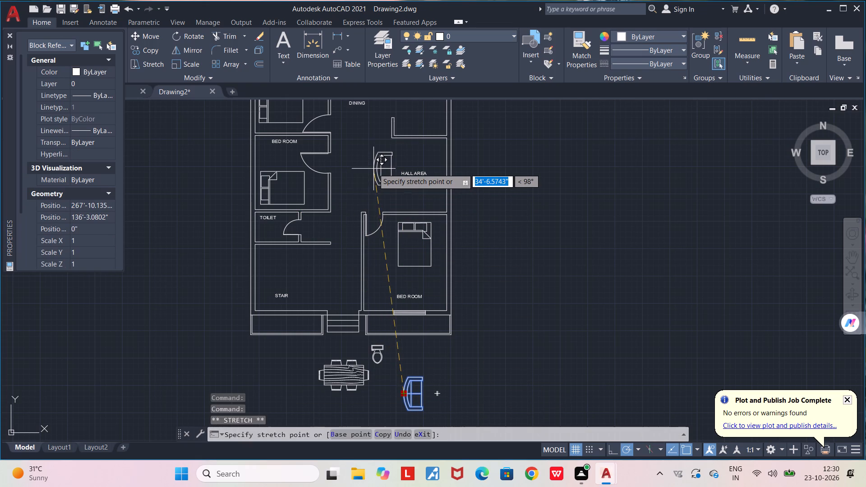
left_click(373, 168)
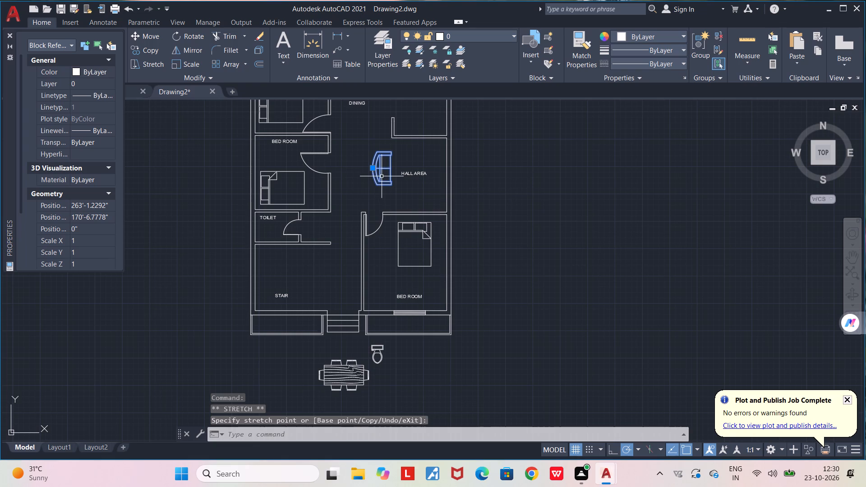
Paste a copy of the rotated loveseat in the empty space outside the plan's right-hand wall.
key("ctrl+c")
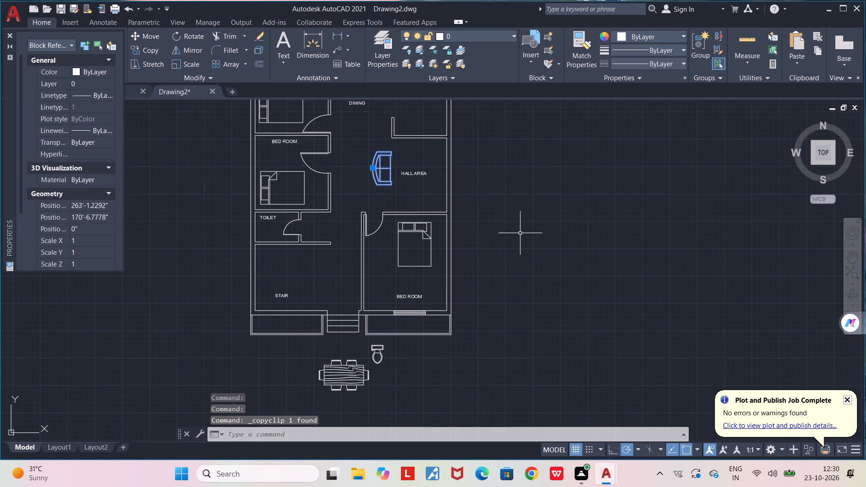
key("ctrl+v")
left_click(497, 235)
Rotate the pasted loveseat outside the plan 90 degrees counterclockwise about its lower-right corner.
left_click(503, 230)
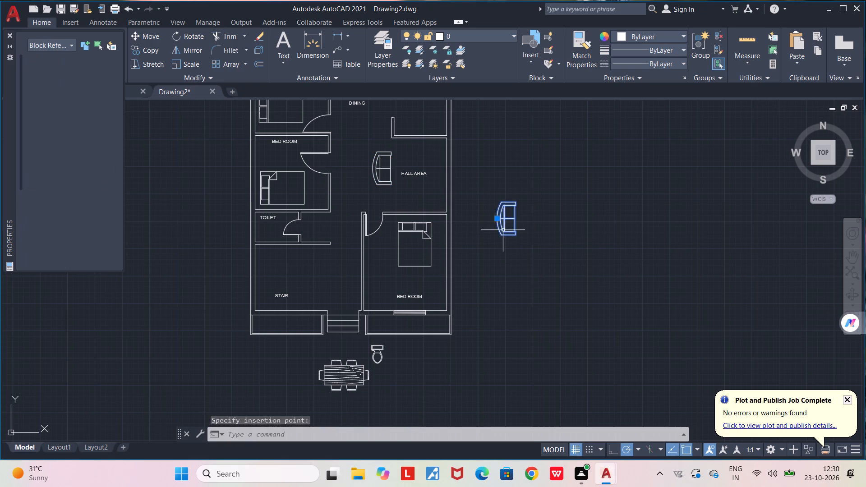
left_click(189, 39)
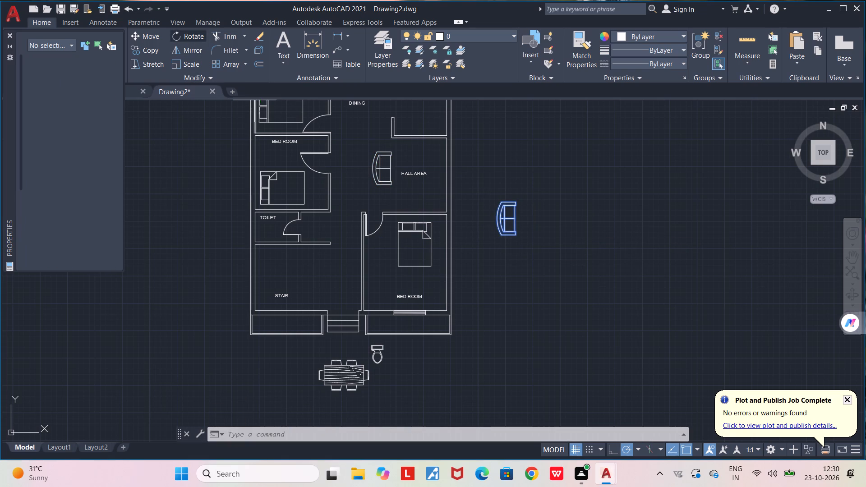
left_click(516, 235)
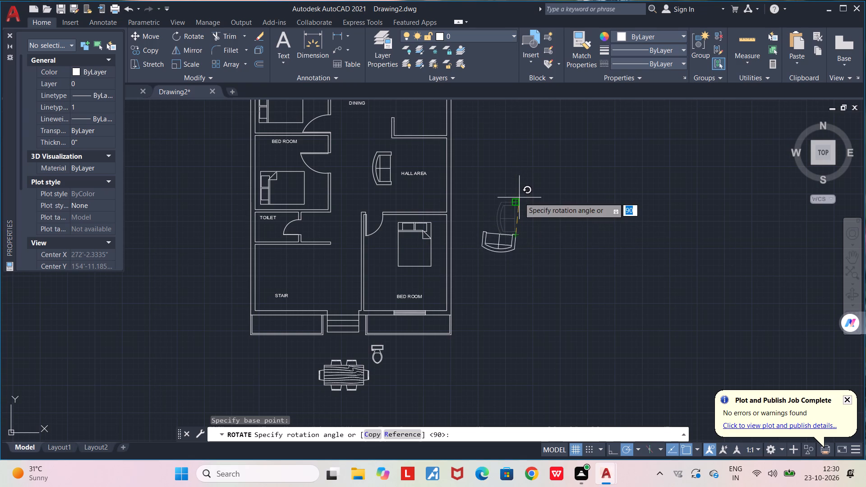
left_click(515, 184)
key("Escape")
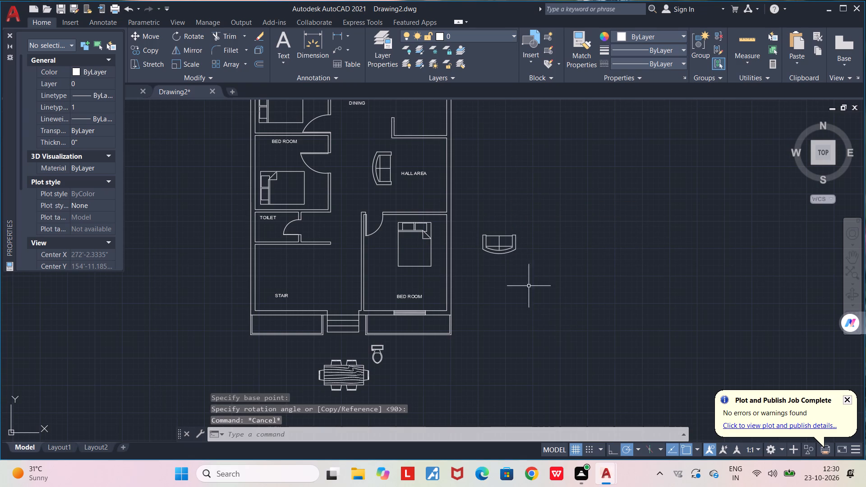
Move the rotated loveseat into the hall, below the HALL AREA label and just above the front bedroom's wall.
left_click(499, 251)
scroll(497, 264, "up", 1)
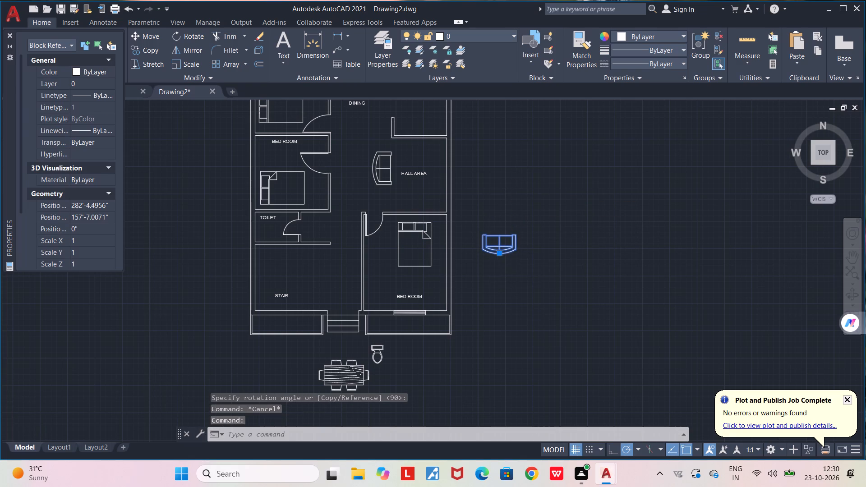
middle_click_drag(497, 265, 497, 341)
left_click(500, 321)
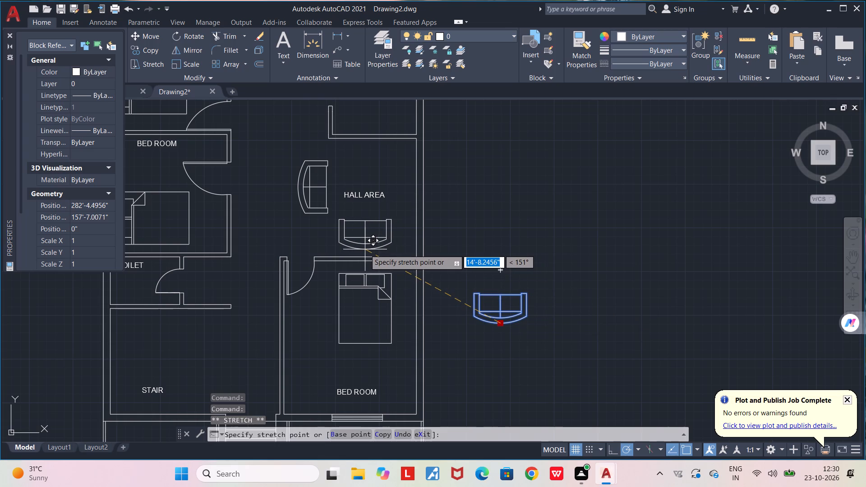
left_click(365, 249)
Move the DINING label straight down toward the lower end of the dining area, clearing room for the table.
middle_click_drag(470, 280, 513, 306)
scroll(513, 306, "down", 1)
scroll(431, 266, "up", 1)
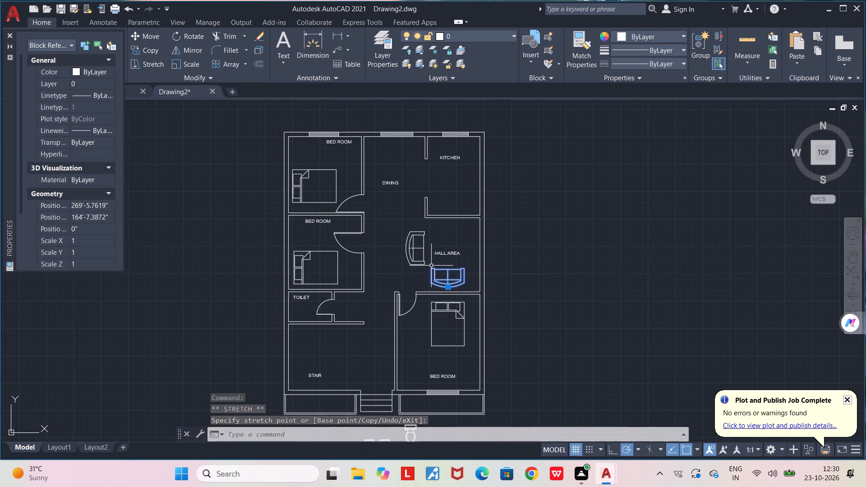
middle_click_drag(433, 266, 481, 285)
scroll(481, 285, "down", 1)
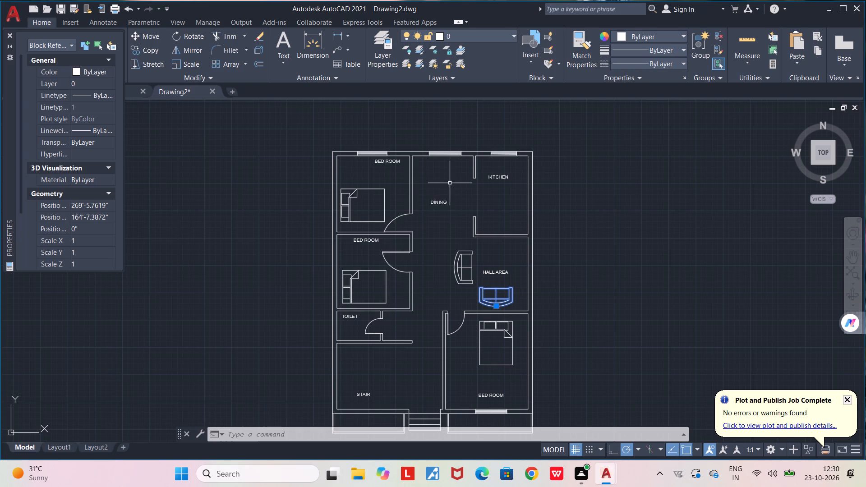
left_click(438, 202)
scroll(442, 203, "up", 3)
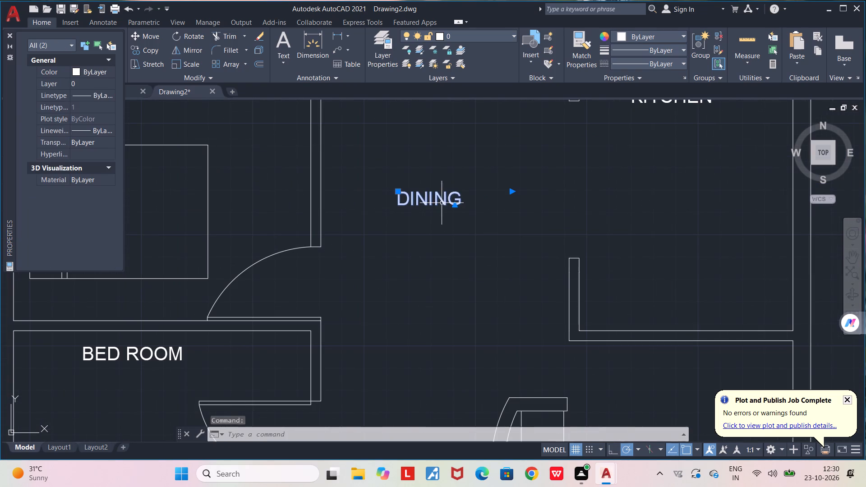
left_click(430, 197)
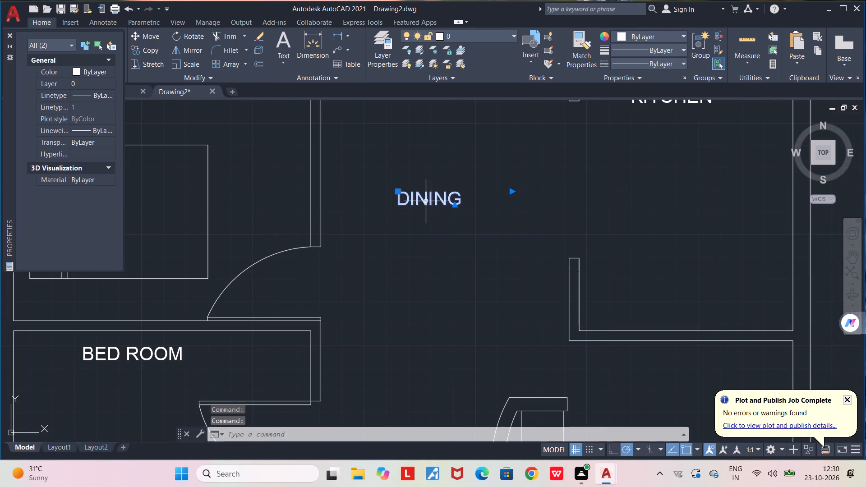
left_click_drag(425, 200, 430, 313)
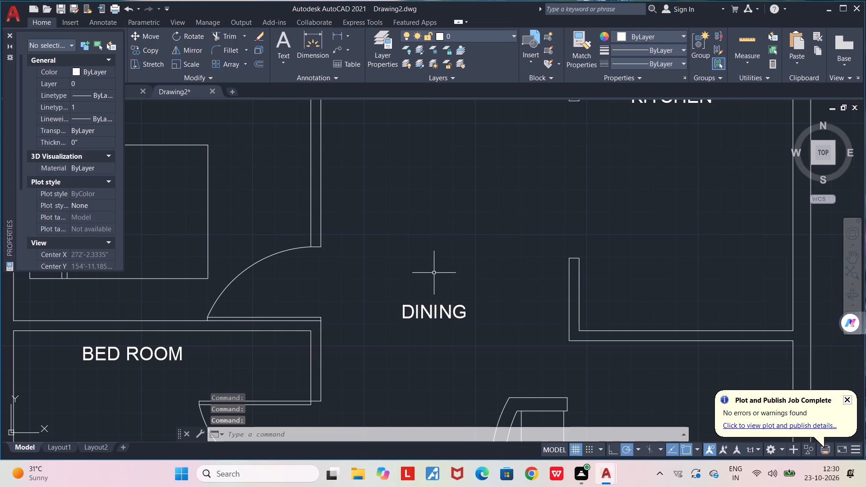
Move the dining table from below the plan into the dining area, above the DINING label.
scroll(434, 271, "down", 4)
middle_click_drag(432, 311, 423, 253)
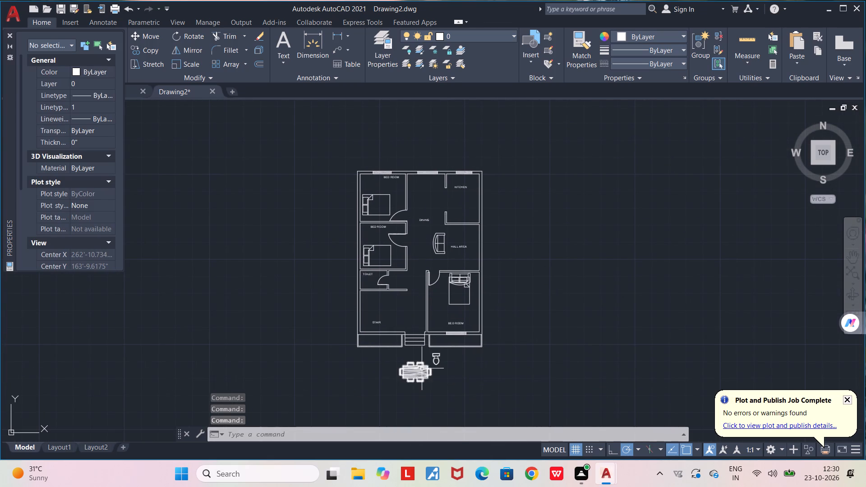
left_click(420, 369)
left_click(414, 371)
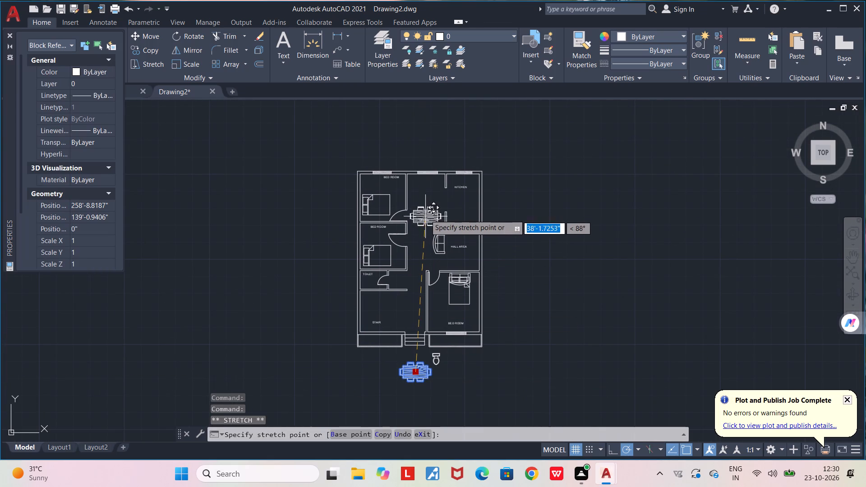
left_click(428, 198)
Rotate the dining table 90 degrees counterclockwise about a point on its right-hand chair.
middle_click_drag(430, 201, 410, 270)
scroll(410, 270, "up", 2)
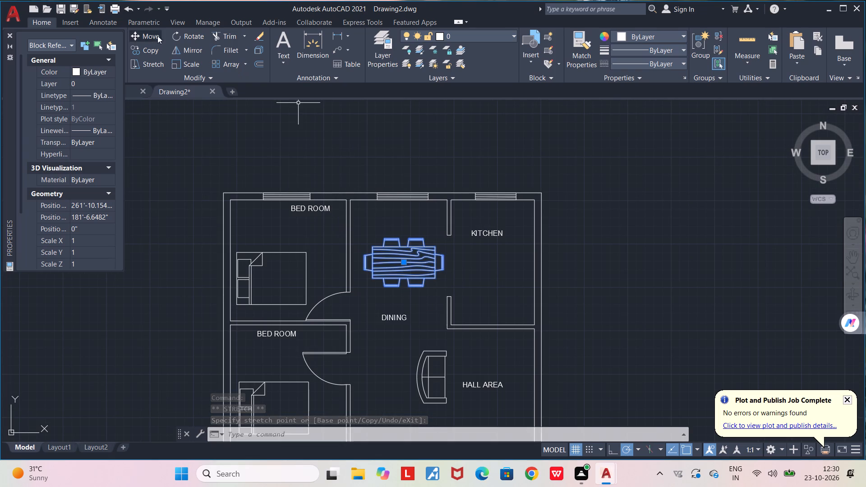
left_click(180, 32)
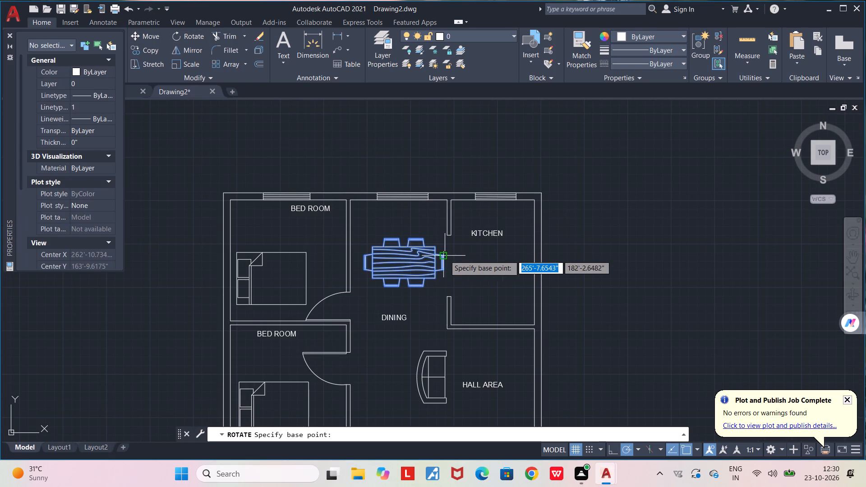
left_click(443, 255)
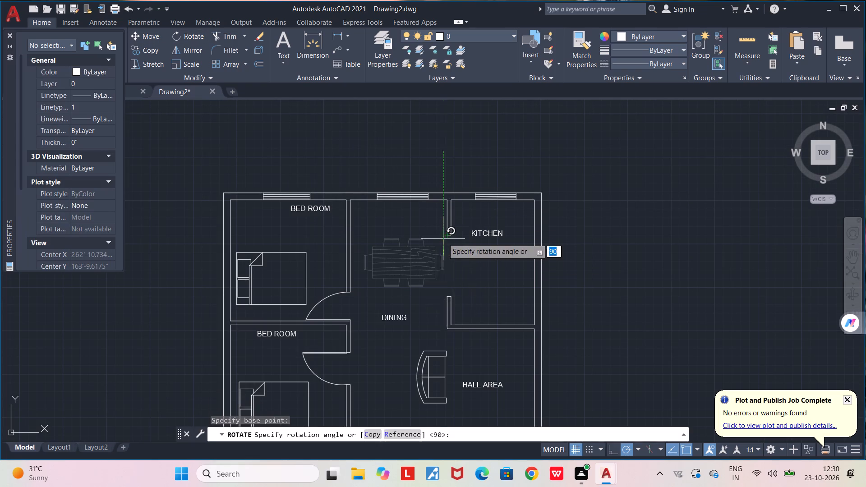
left_click(445, 246)
Move the rotated dining table back into the middle of the dining area, just above the DINING label.
left_click(452, 282)
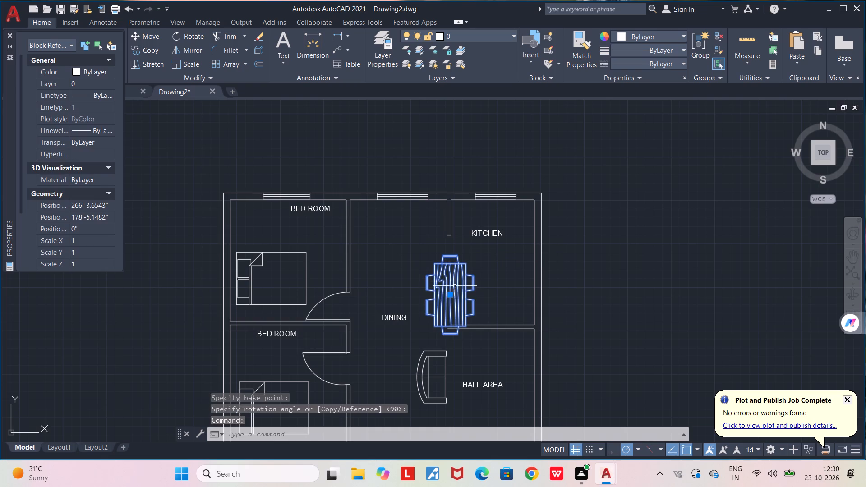
left_click(450, 295)
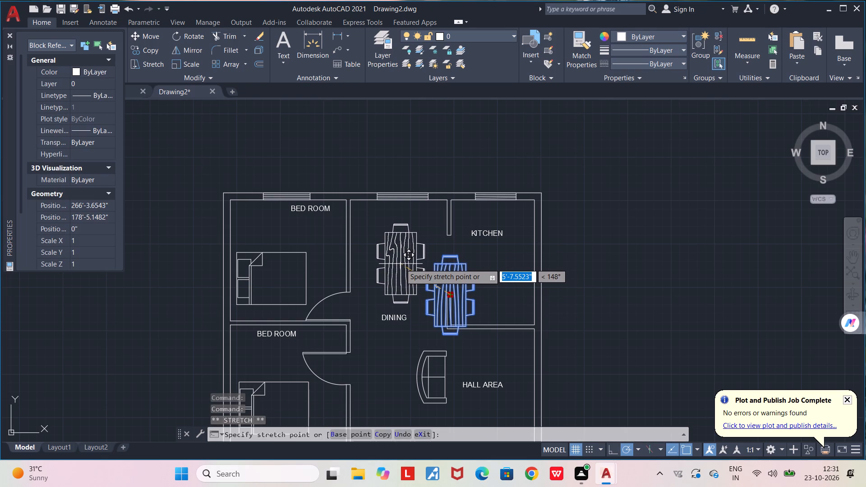
left_click(401, 264)
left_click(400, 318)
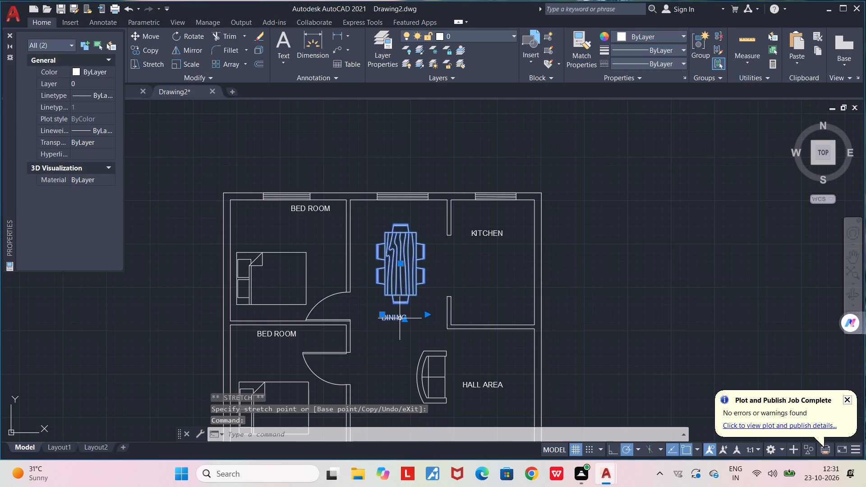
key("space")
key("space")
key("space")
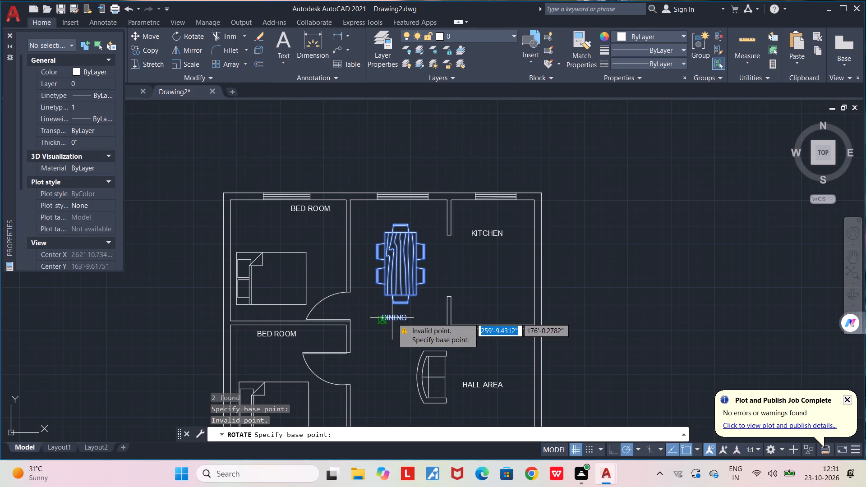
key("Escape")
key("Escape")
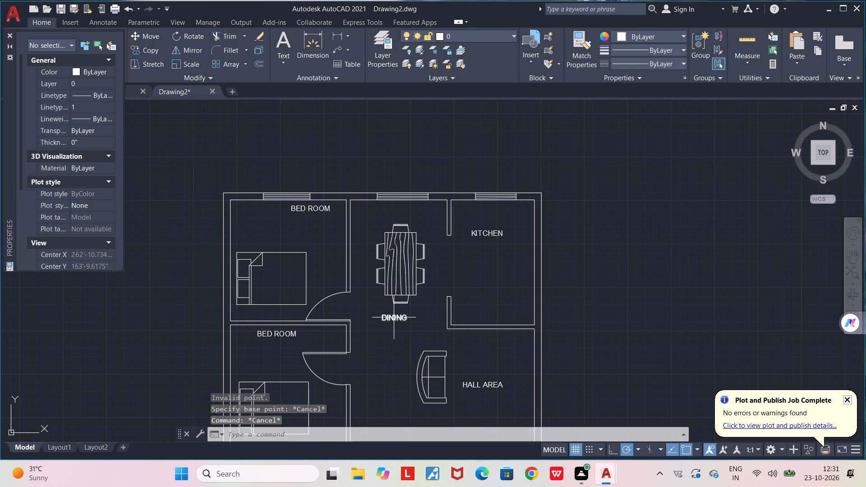
Move the DINING label up onto the middle of the dining table.
left_click(394, 317)
left_click(394, 321)
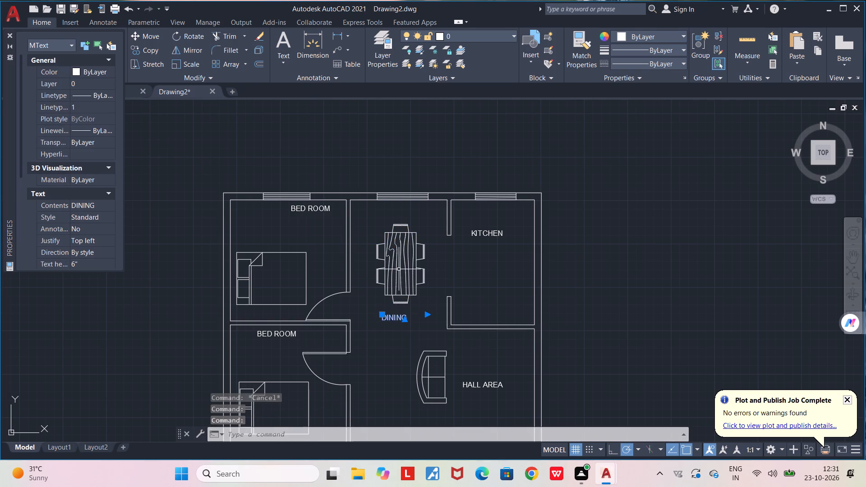
left_click_drag(392, 318, 397, 266)
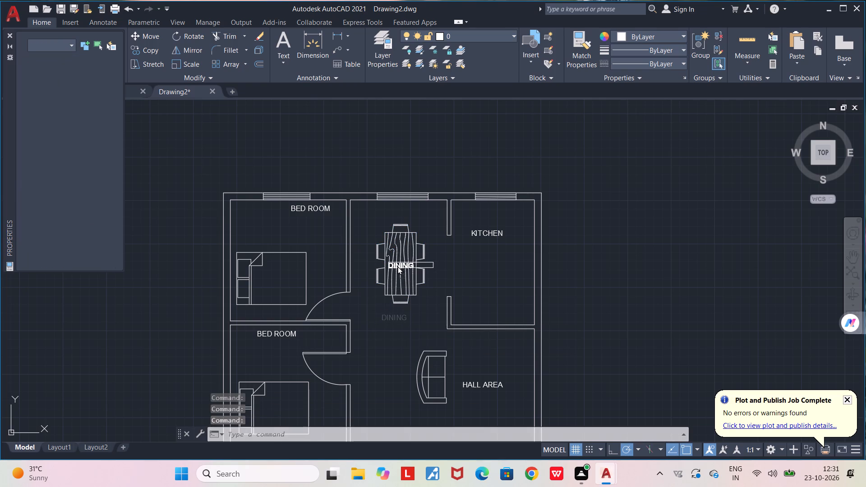
left_click_drag(397, 266, 399, 266)
left_click(401, 267)
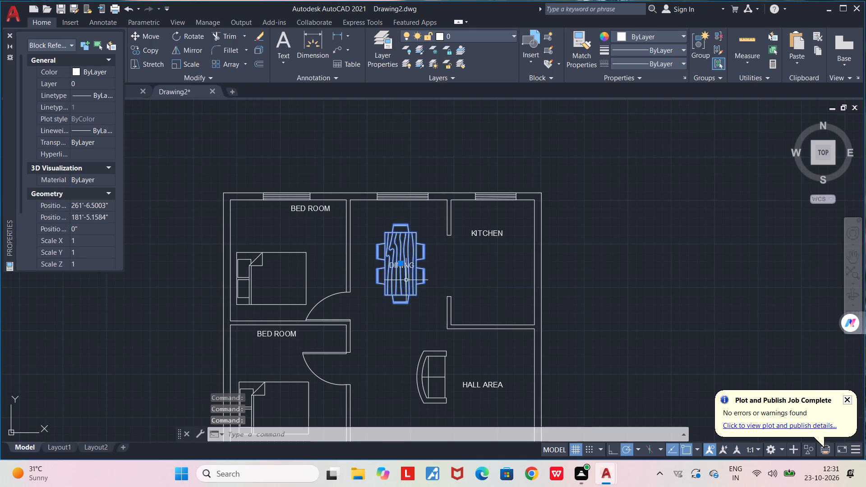
key("Escape")
Rotate the DINING label 90 degrees counterclockwise about its last letter so it runs along the table's length.
scroll(410, 262, "up", 4)
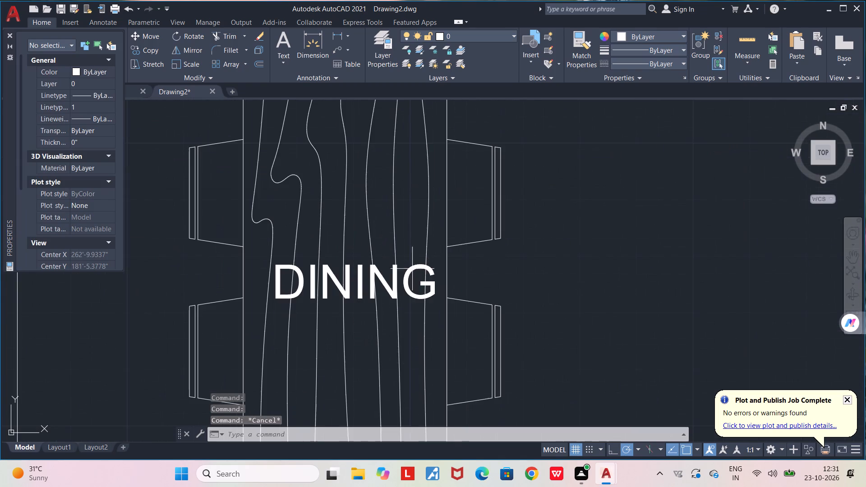
left_click(433, 288)
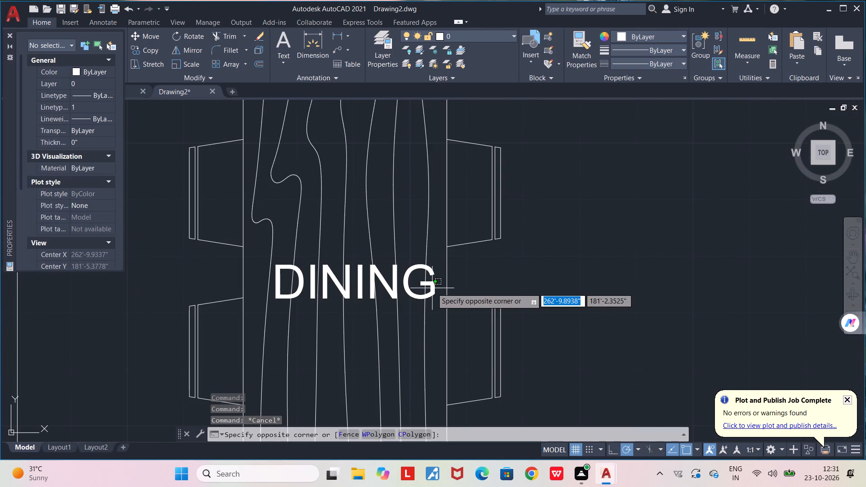
left_click(432, 281)
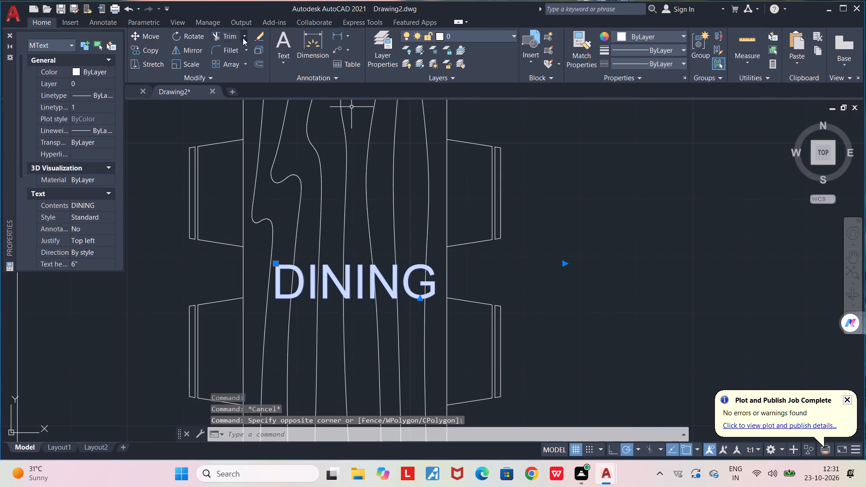
left_click(176, 39)
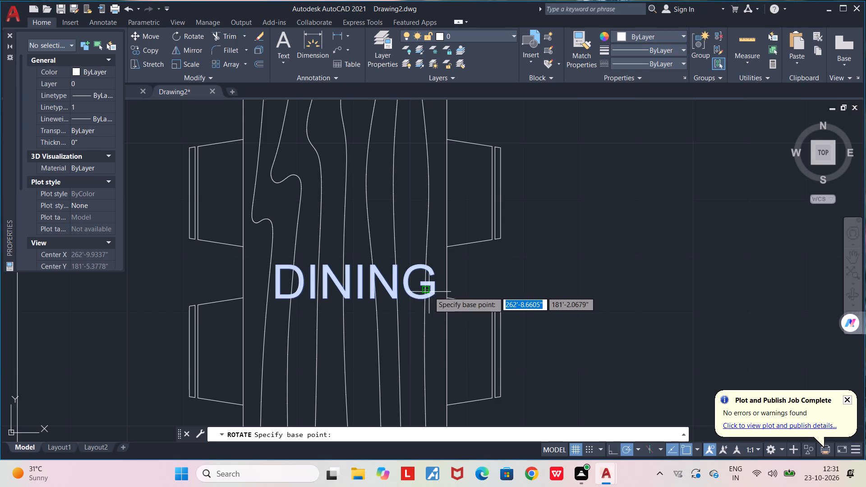
left_click(429, 292)
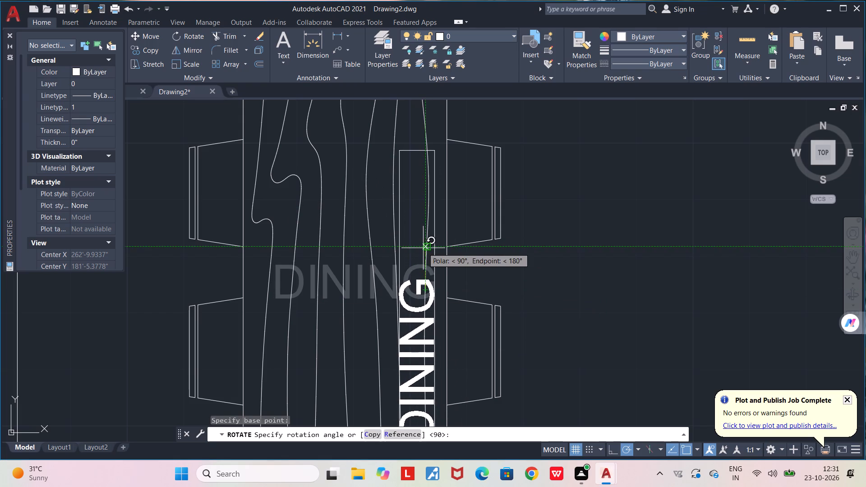
left_click(423, 248)
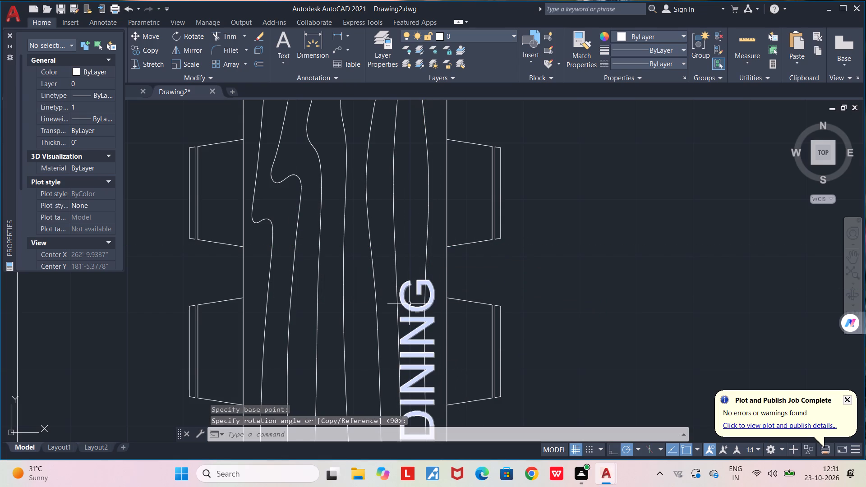
Move the vertical DINING label left and up so it sits centred across the tabletop's width.
left_click(409, 303)
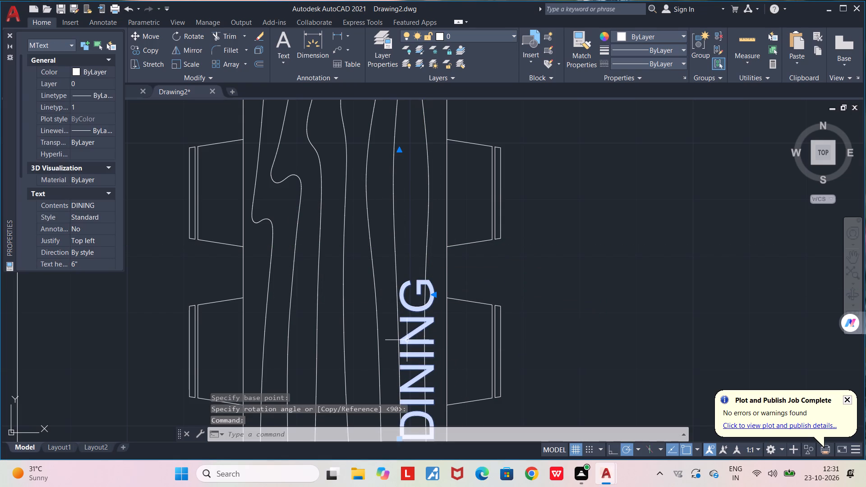
left_click(407, 340)
left_click_drag(406, 341, 366, 283)
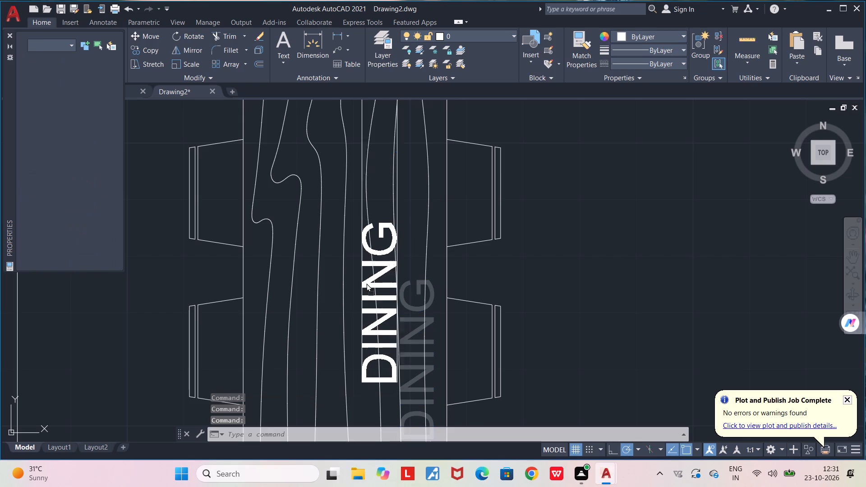
left_click_drag(366, 283, 337, 305)
scroll(337, 305, "down", 3)
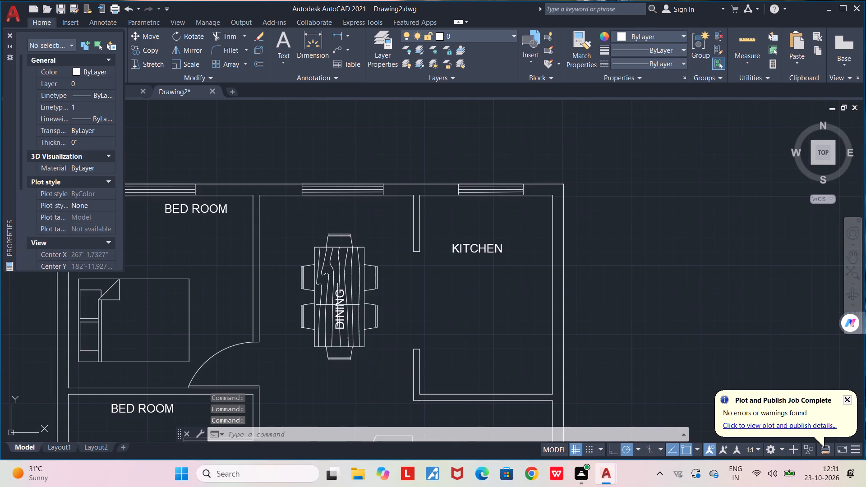
key("Escape")
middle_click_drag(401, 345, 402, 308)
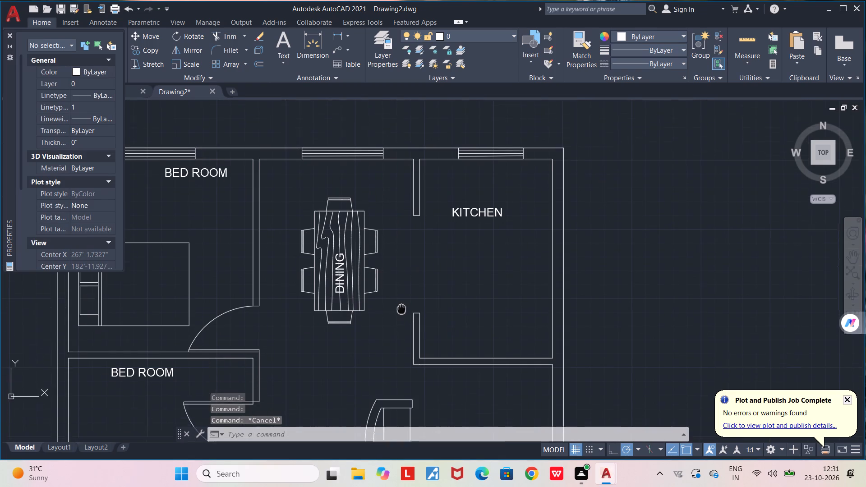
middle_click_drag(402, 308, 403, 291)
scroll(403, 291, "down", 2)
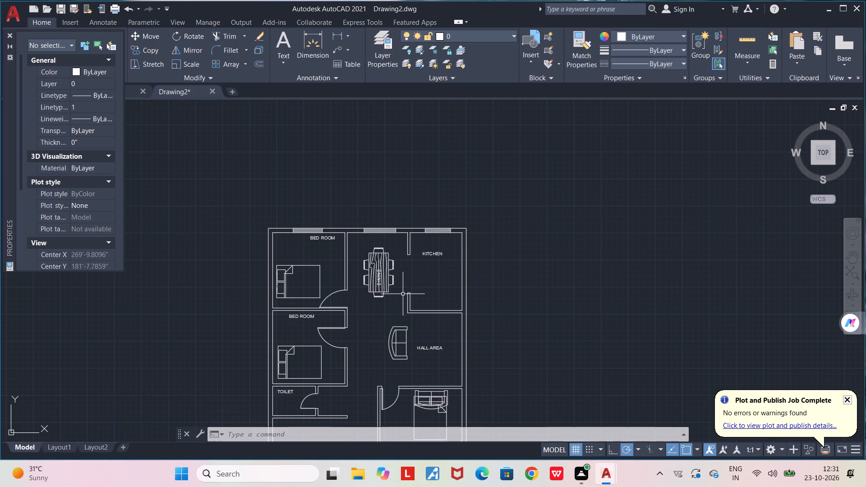
Nudge the vertical DINING label up and slightly left so it sits centred on the dining tabletop.
scroll(403, 294, "down", 2)
scroll(395, 292, "up", 3)
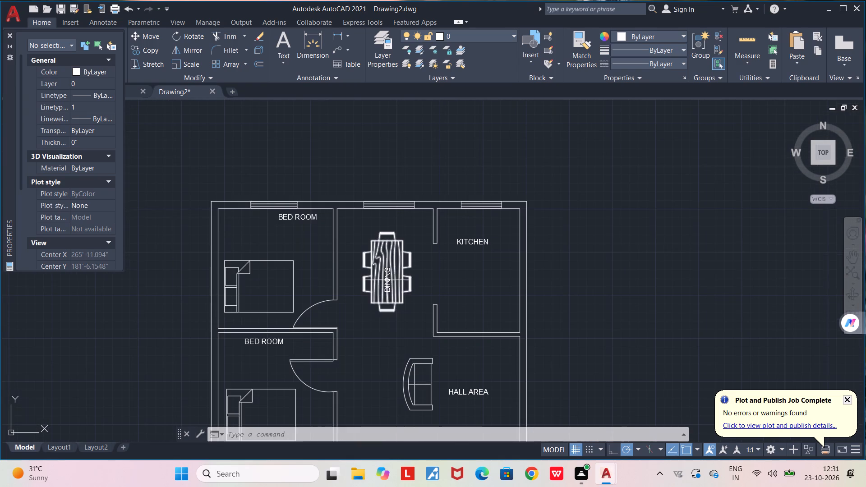
scroll(387, 280, "up", 2)
left_click(391, 252)
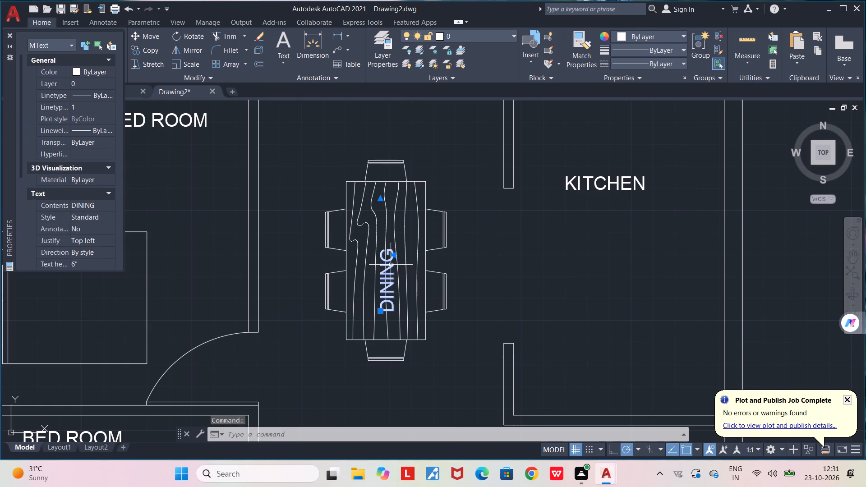
left_click(392, 265)
left_click_drag(390, 266, 390, 253)
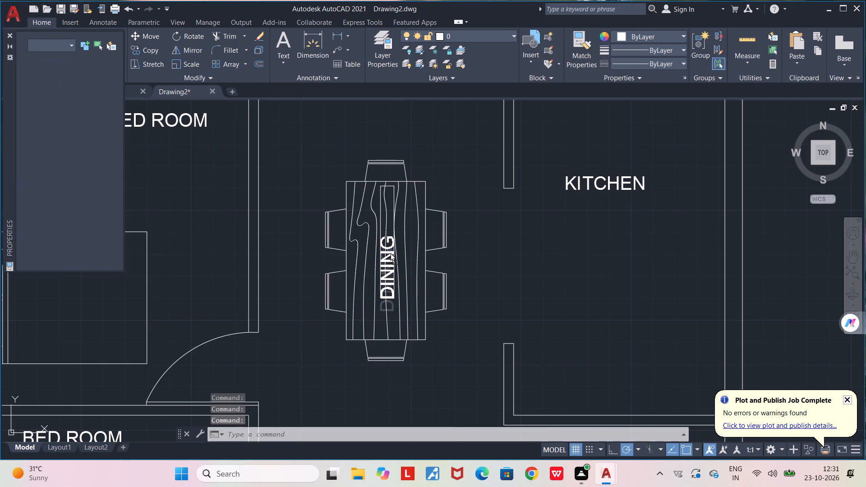
left_click_drag(390, 253, 388, 253)
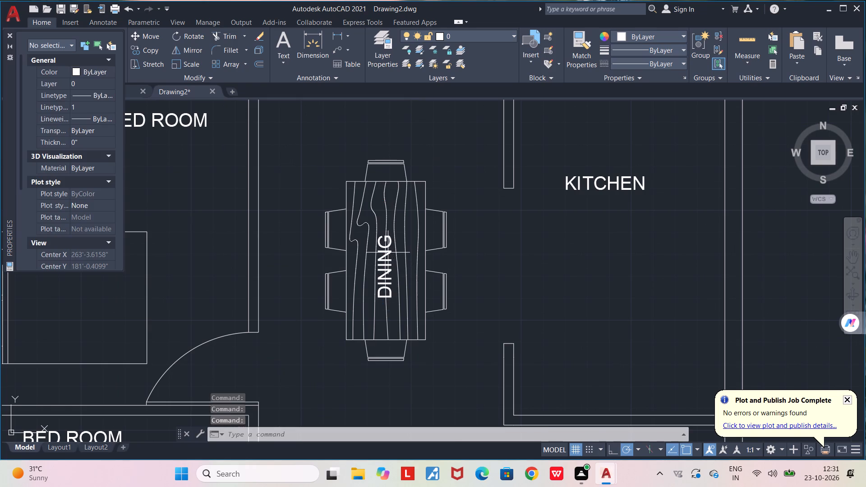
scroll(388, 258, "down", 3)
key("Escape")
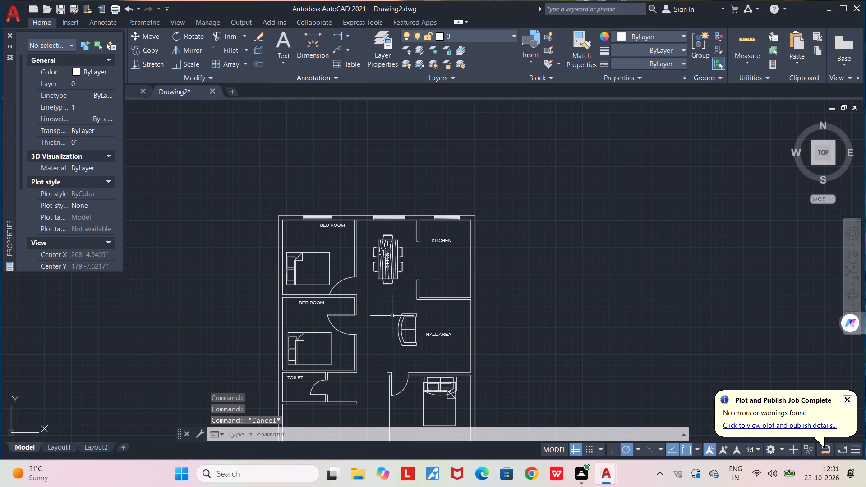
Move the bed in the middle-left bedroom up and left until its headboard sits against the outer wall.
middle_click_drag(390, 315, 378, 234)
scroll(378, 234, "down", 2)
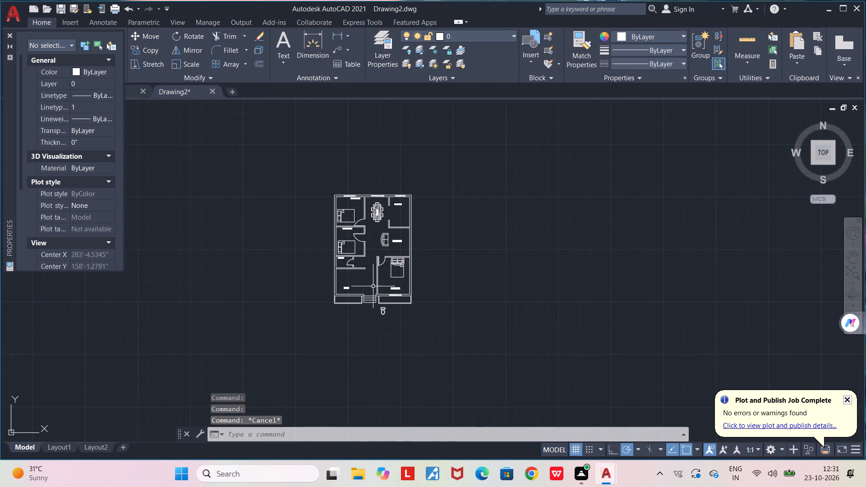
scroll(373, 286, "up", 2)
middle_click_drag(372, 278, 376, 325)
scroll(376, 326, "down", 1)
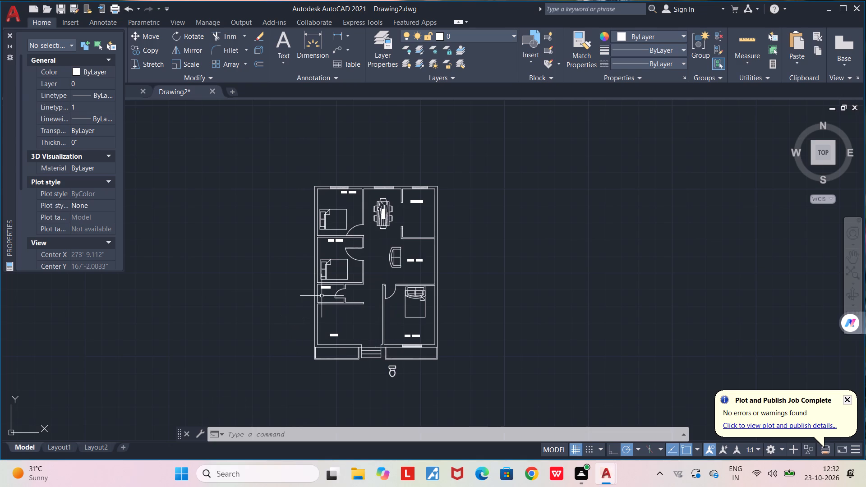
scroll(339, 271, "up", 2)
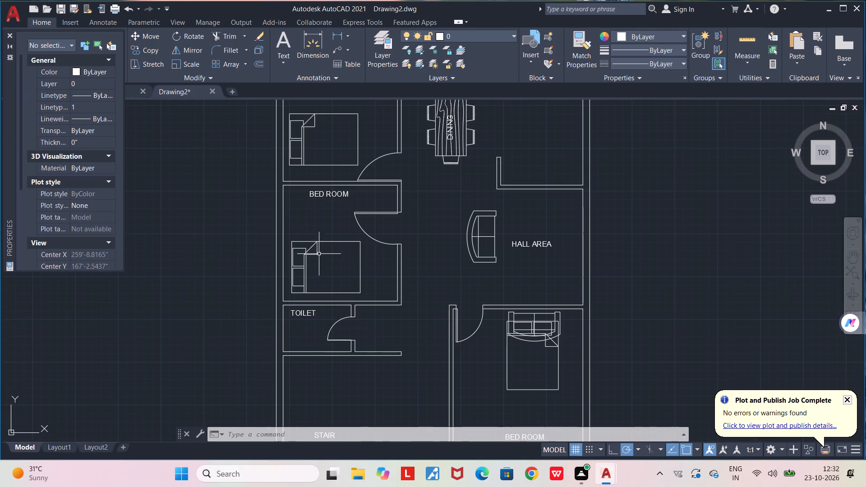
left_click(318, 242)
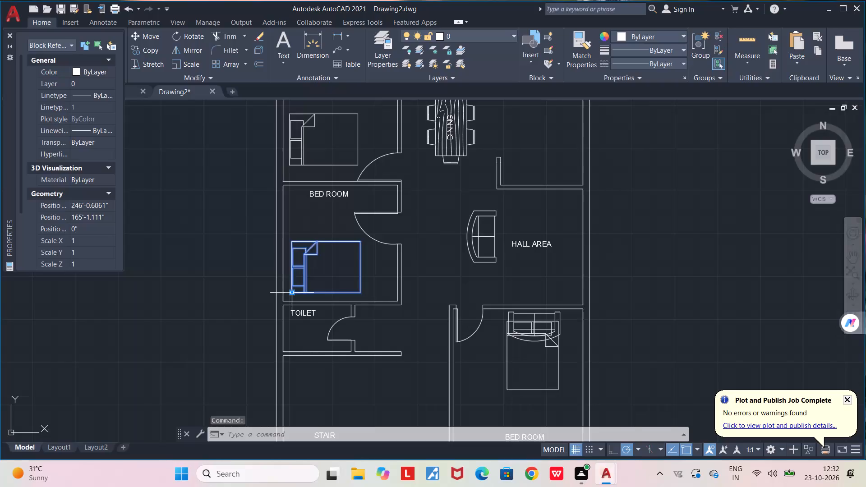
left_click(290, 292)
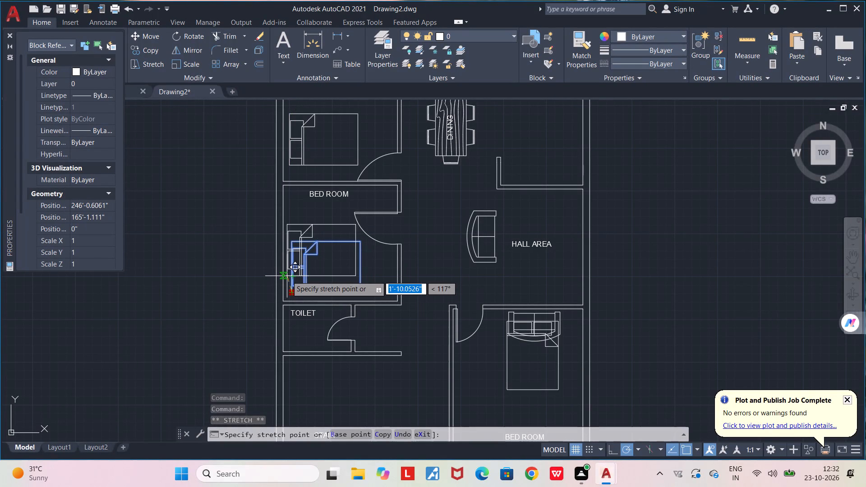
left_click(287, 276)
Shift that bed about 2.5" to the right, leaving a small gap between the headboard and the outer wall.
scroll(301, 262, "up", 3)
middle_click_drag(304, 260, 304, 262)
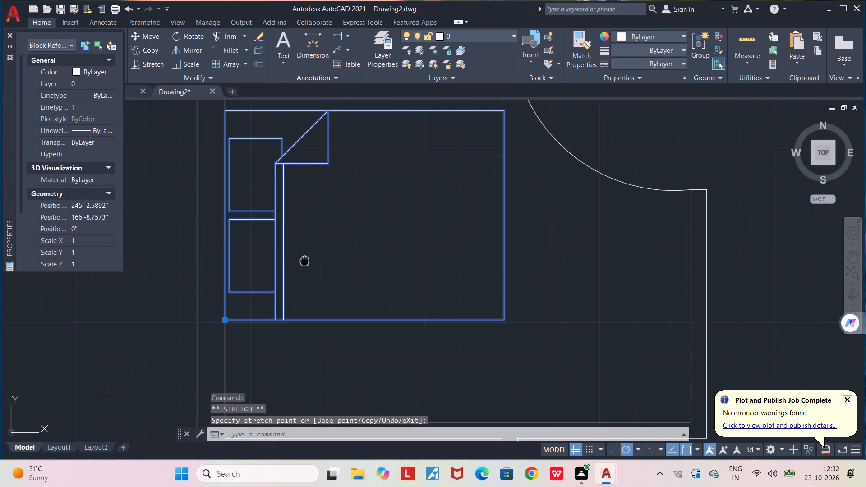
middle_click_drag(304, 262, 304, 305)
left_click(223, 364)
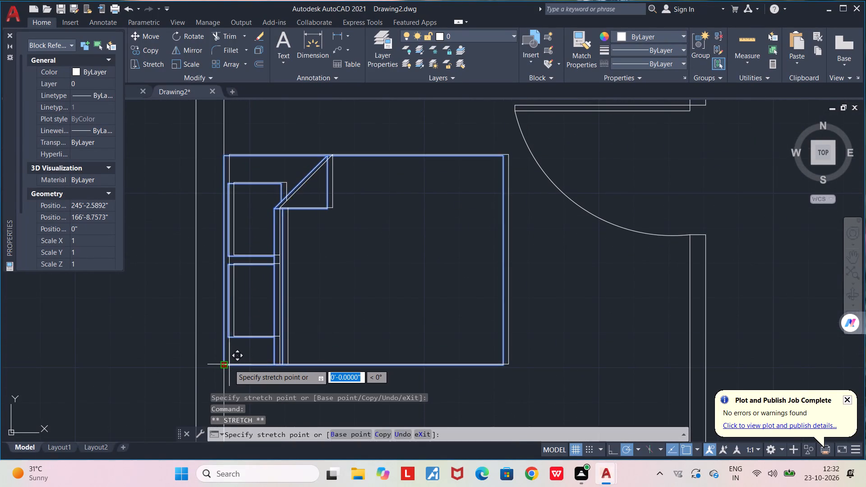
left_click(229, 364)
left_click(225, 364)
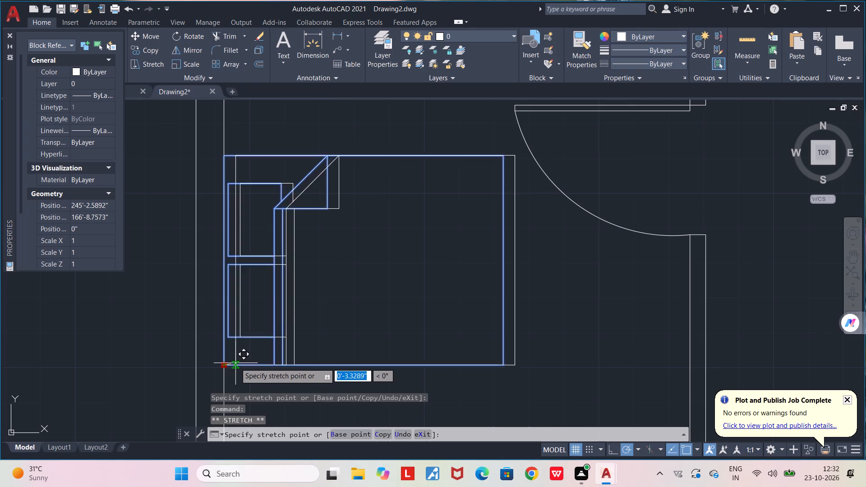
left_click(233, 362)
scroll(233, 362, "down", 3)
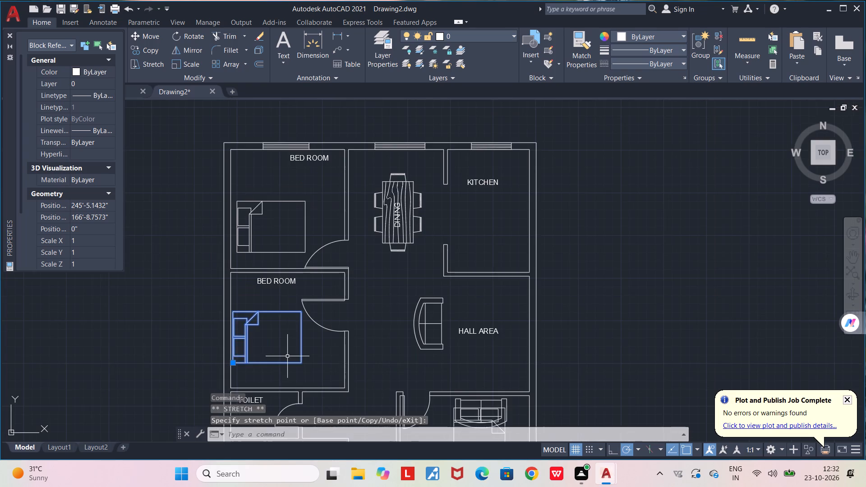
middle_click_drag(283, 352, 283, 302)
scroll(283, 302, "down", 2)
key("Escape")
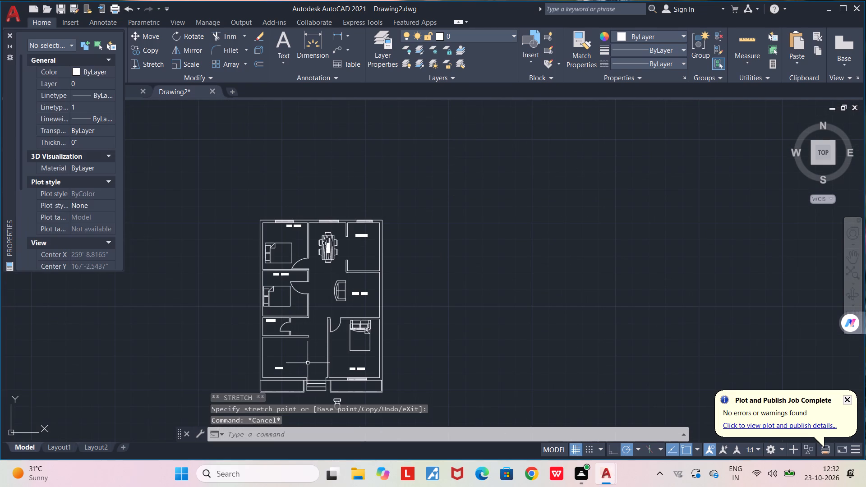
Rotate the toilet block below the plan 90 degrees counterclockwise about the front end of its bowl.
middle_click_drag(311, 355, 342, 318)
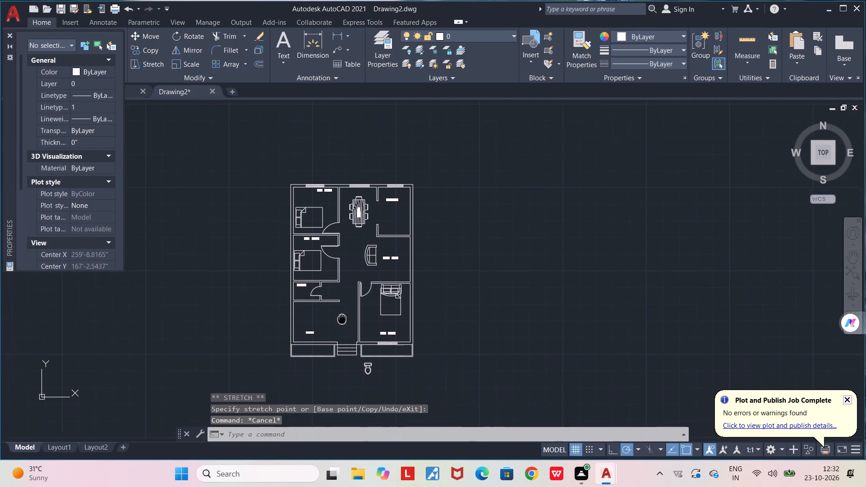
middle_click_drag(342, 318, 353, 272)
left_click(378, 324)
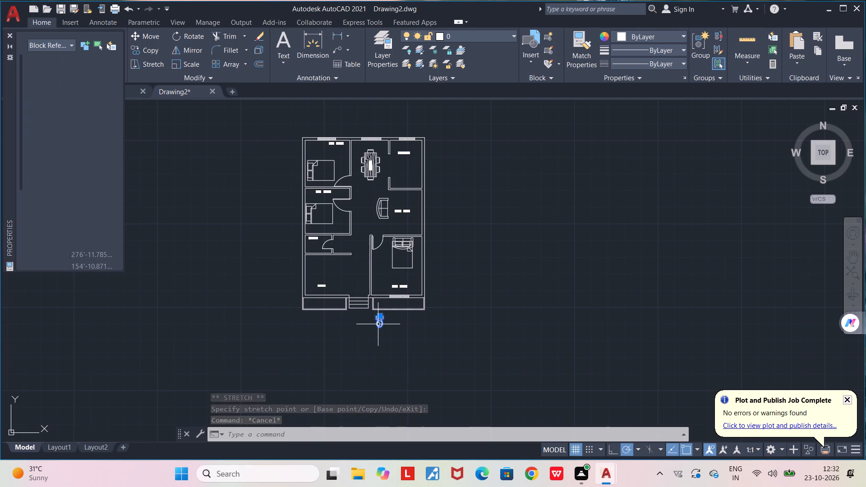
scroll(378, 329, "up", 2)
left_click(196, 37)
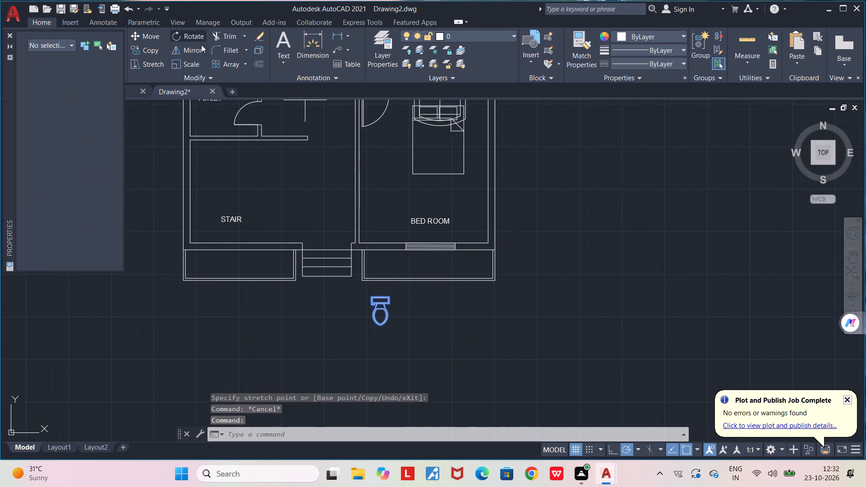
left_click(381, 326)
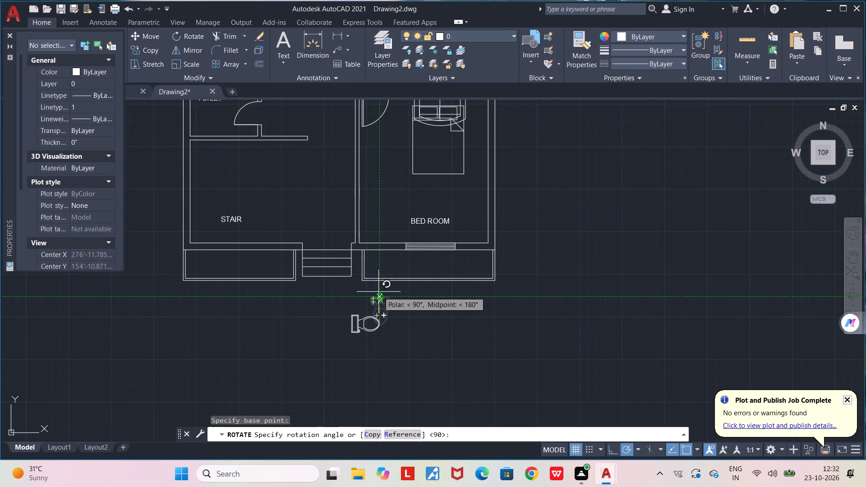
left_click(378, 292)
Move the rotated toilet block into the TOILET room, with its tank at the midpoint of the left wall.
left_click(363, 328)
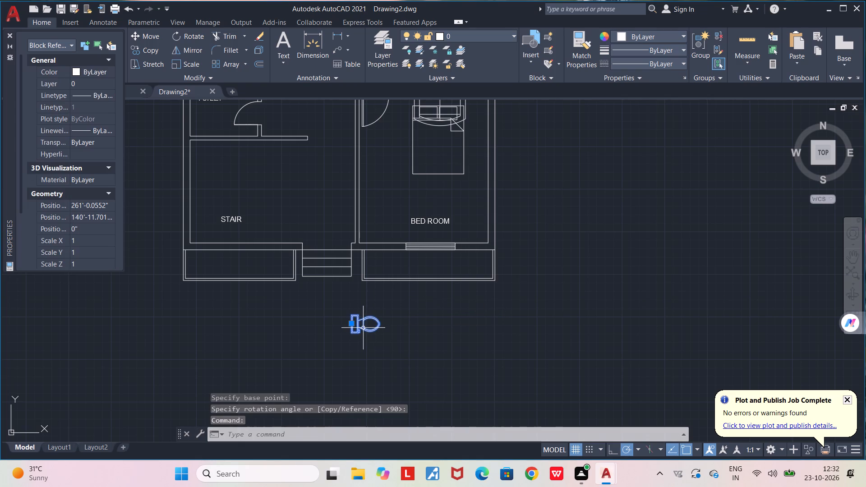
middle_click_drag(368, 330, 389, 386)
left_click(372, 380)
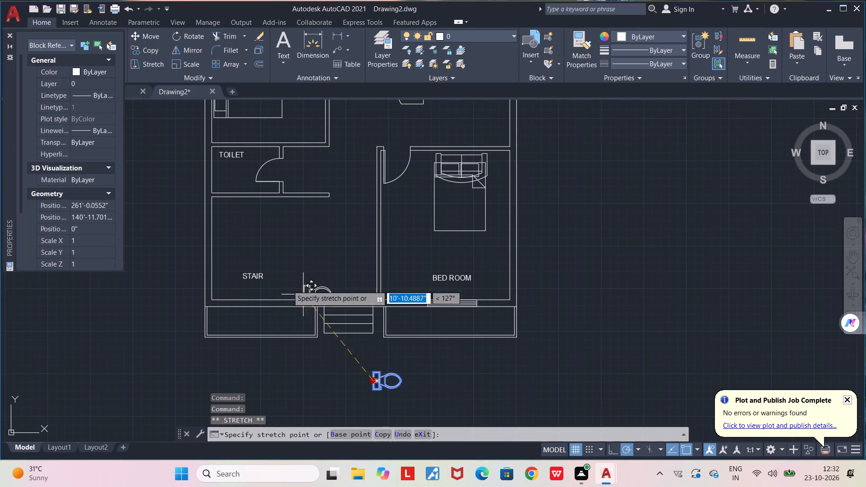
scroll(214, 174, "up", 3)
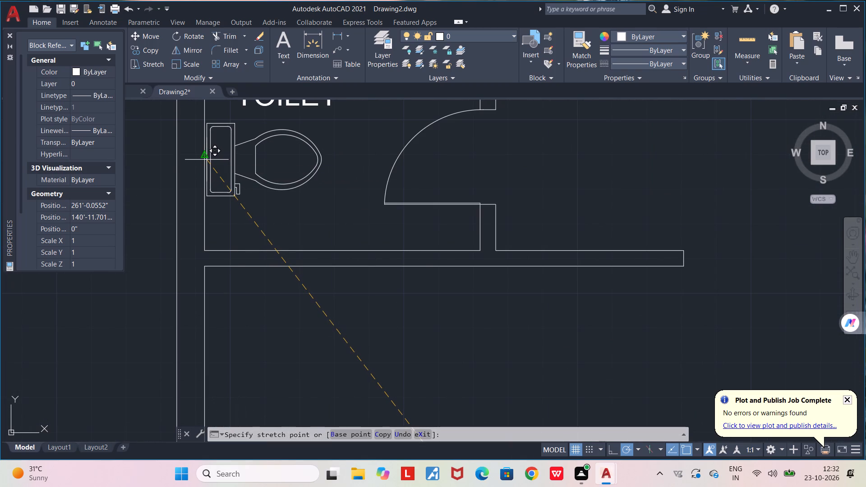
left_click(207, 160)
scroll(227, 175, "down", 2)
middle_click_drag(251, 198, 258, 305)
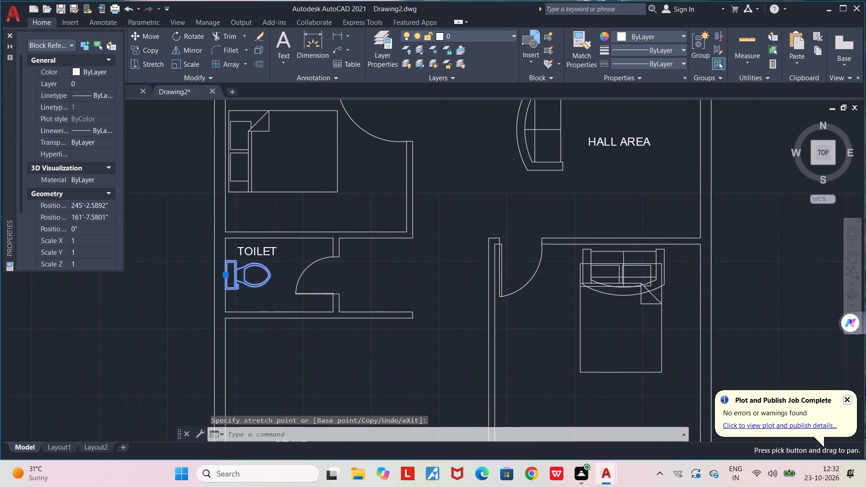
scroll(259, 305, "down", 1)
key("Escape")
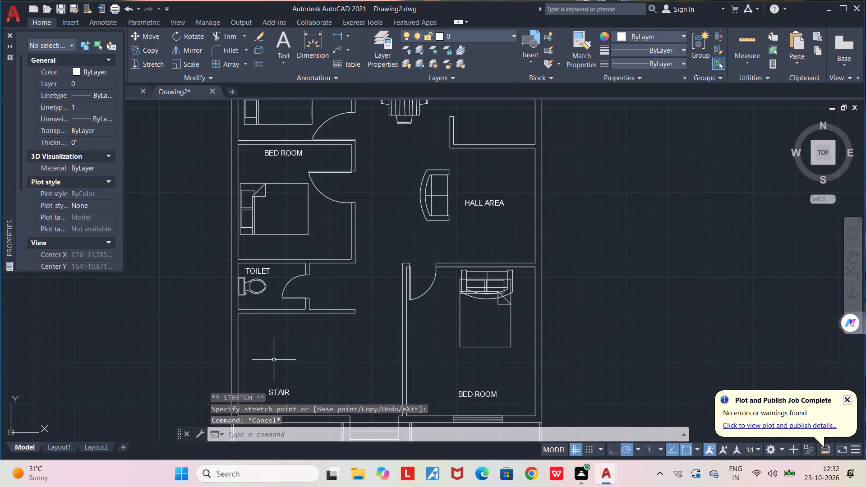
Examine the furnished floor plan as a whole and up close around the stair and toilet area.
middle_click_drag(273, 359, 296, 290)
scroll(296, 290, "down", 2)
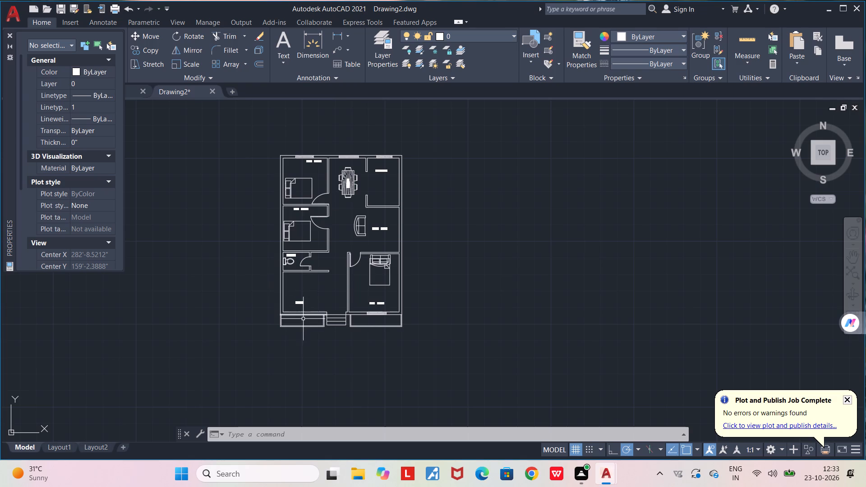
scroll(303, 324, "up", 2)
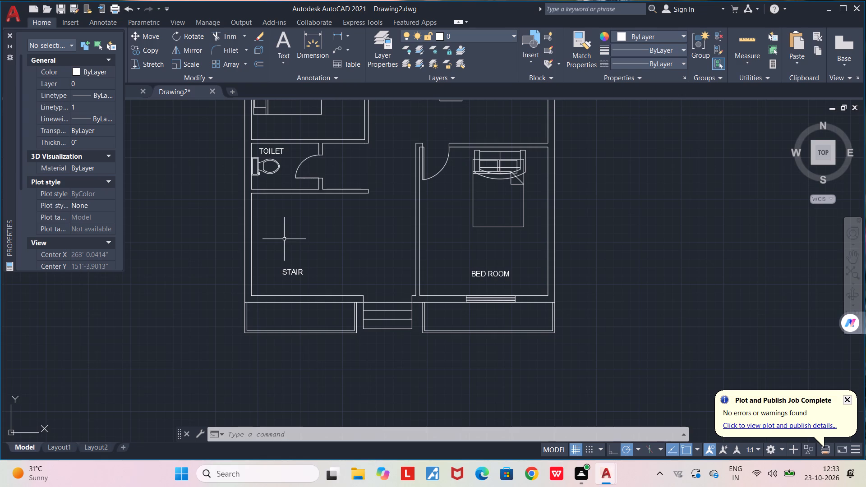
scroll(284, 239, "down", 2)
middle_click_drag(318, 242, 320, 301)
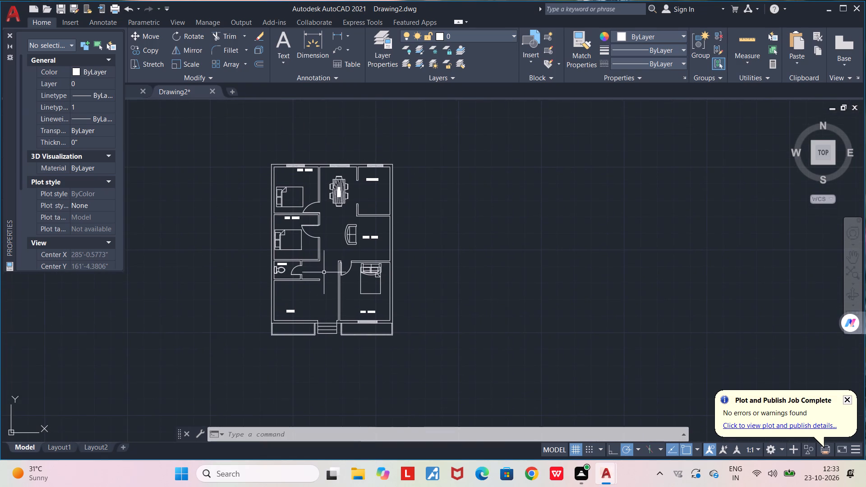
scroll(327, 258, "up", 1)
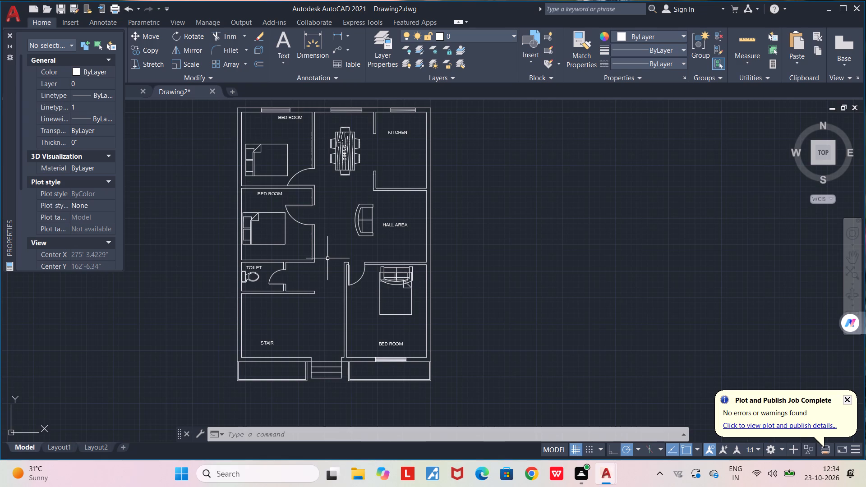
scroll(327, 258, "down", 1)
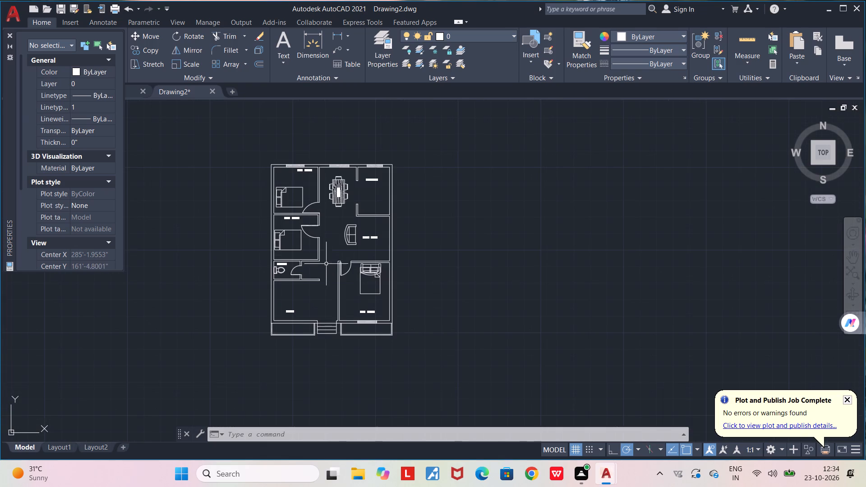
scroll(322, 269, "up", 2)
scroll(321, 269, "down", 2)
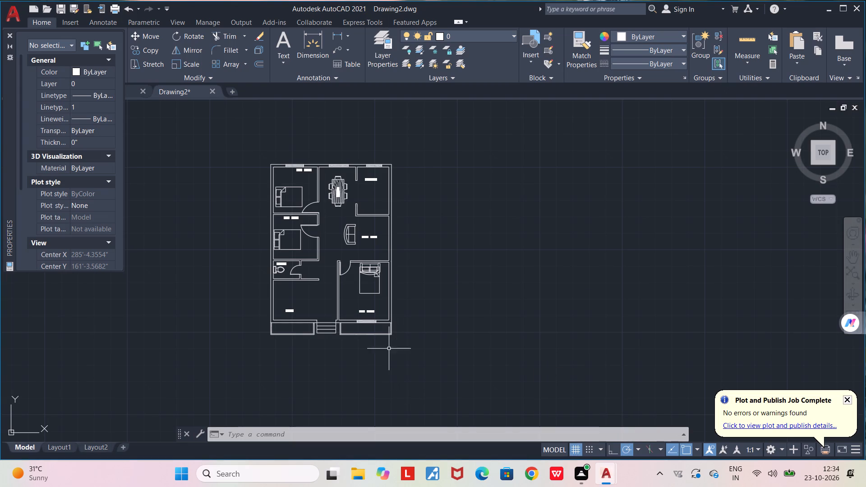
middle_click_drag(340, 368, 423, 383)
scroll(423, 383, "down", 2)
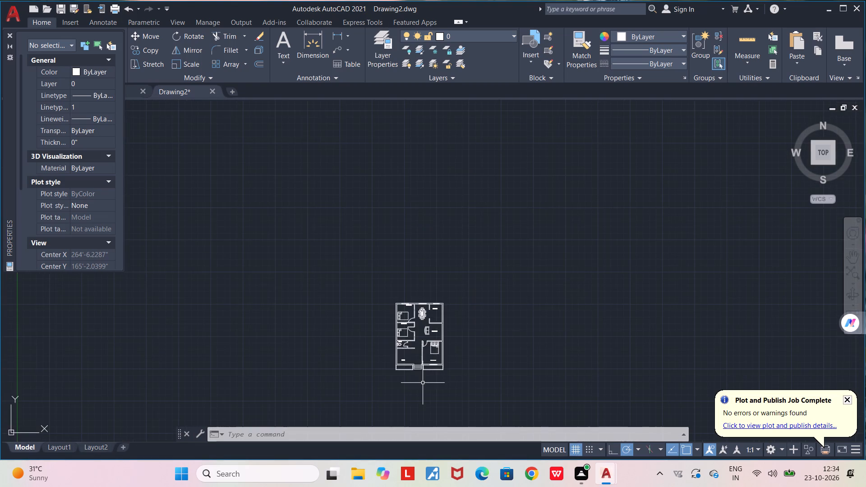
scroll(423, 383, "up", 2)
middle_click_drag(418, 380, 387, 394)
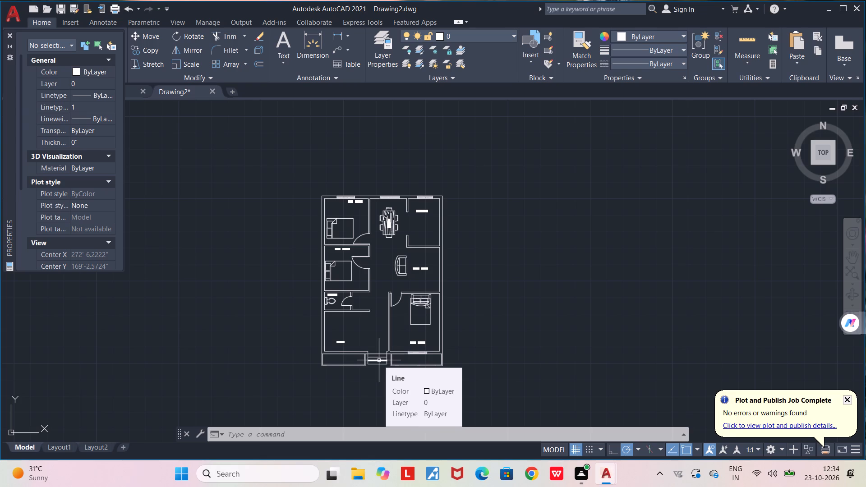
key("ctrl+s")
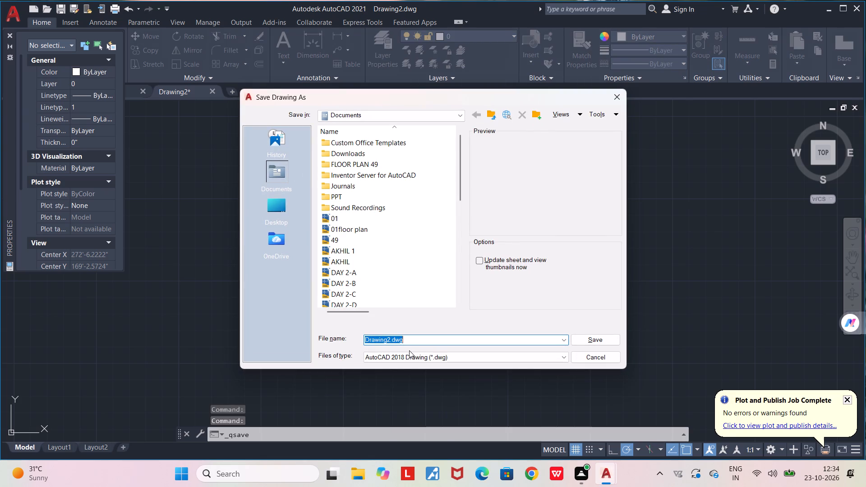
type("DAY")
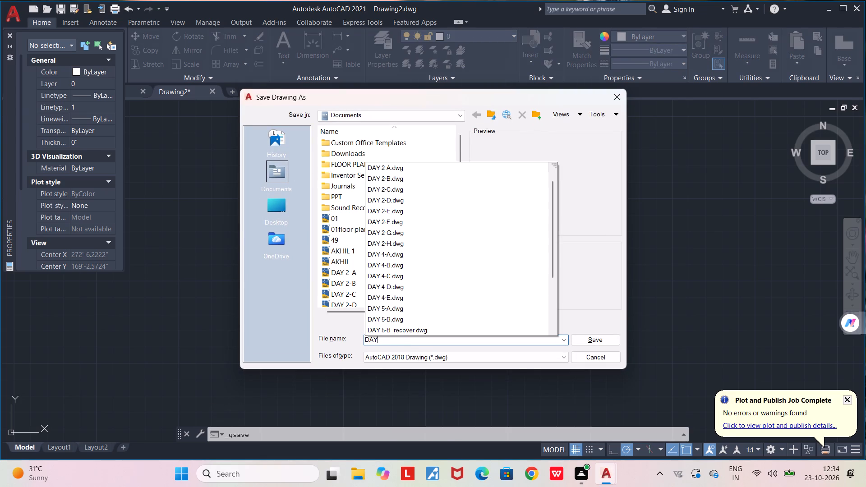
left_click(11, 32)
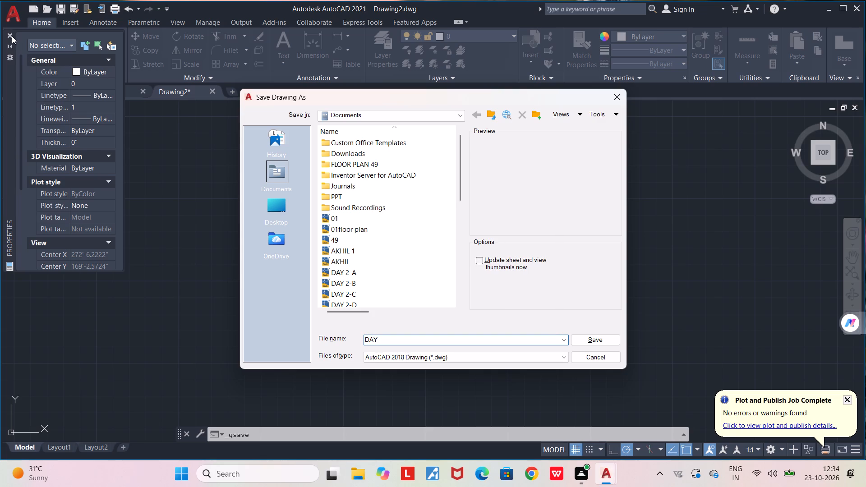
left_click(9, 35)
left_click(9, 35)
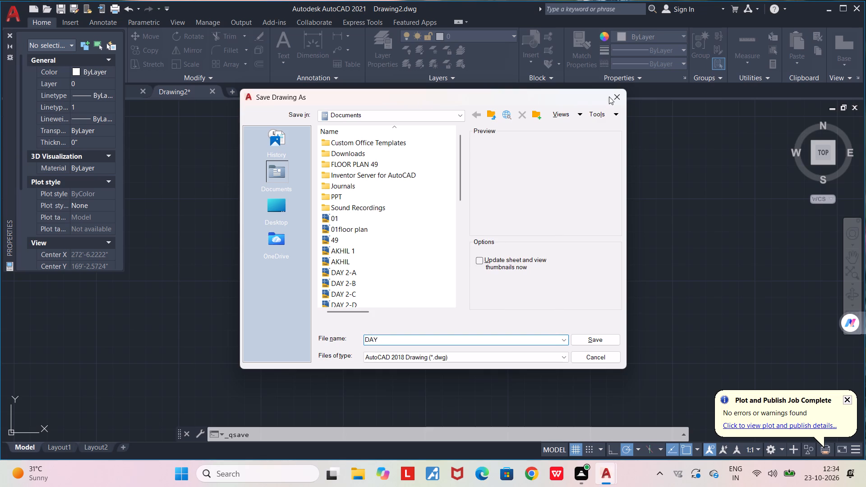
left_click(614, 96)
Close the Properties palette.
left_click(9, 33)
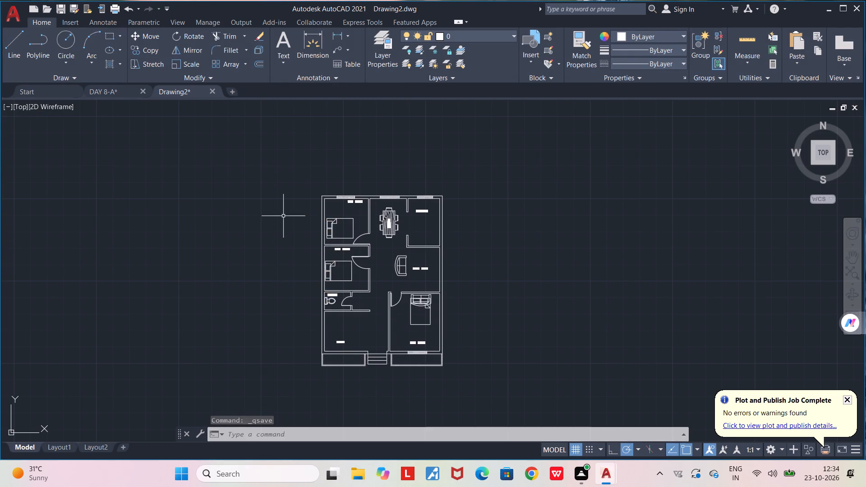
Save the floor plan drawing in the Documents folder as DAY 8-B.
key("ctrl+s")
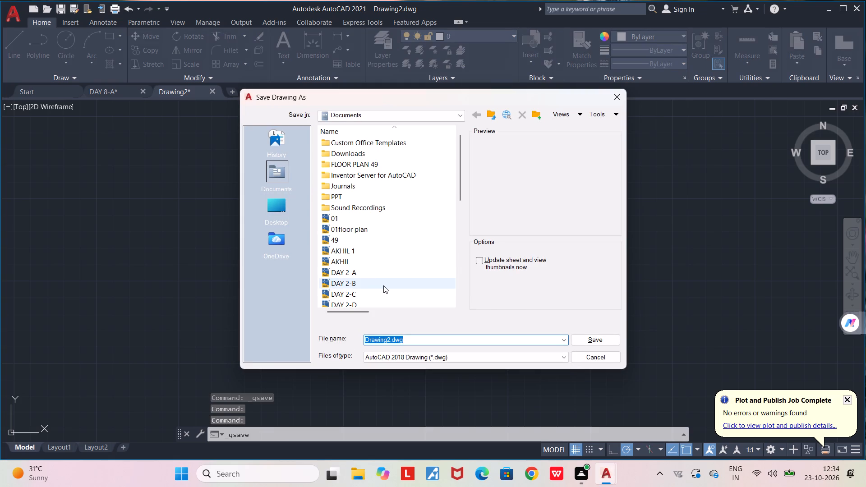
type("DAY 8-B")
left_click(603, 338)
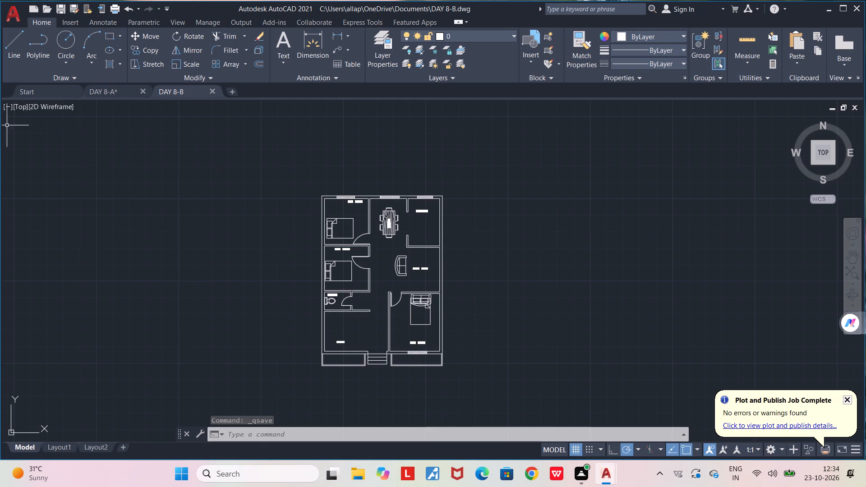
Plot a window around the whole floor plan with AutoCAD PDF (High Quality Print).pc3, saving it as DAY 8-B-Model.pdf in Documents.
left_click(14, 16)
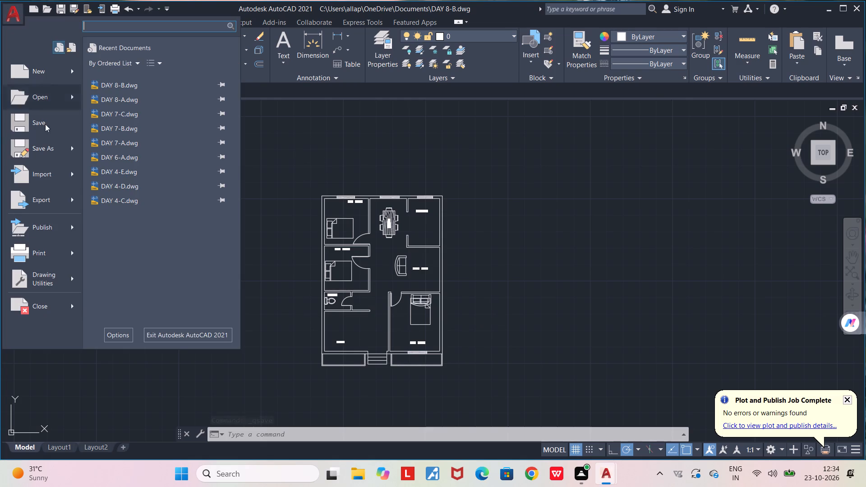
left_click(62, 245)
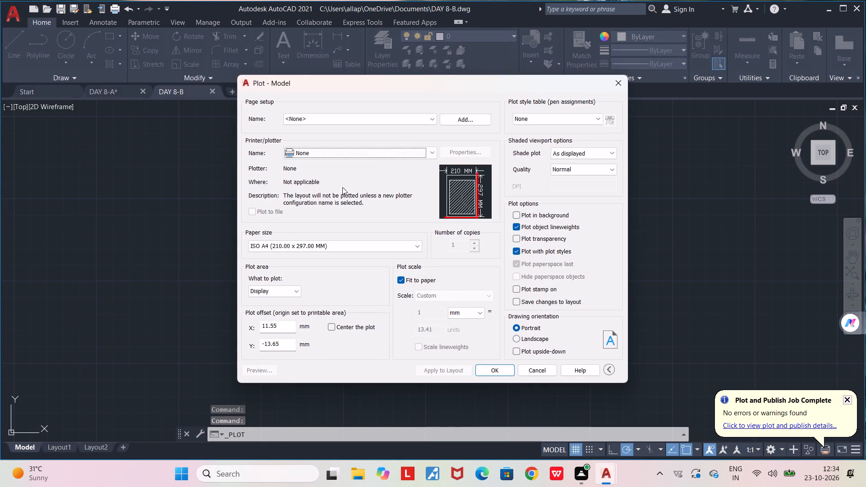
left_click(434, 149)
left_click(365, 201)
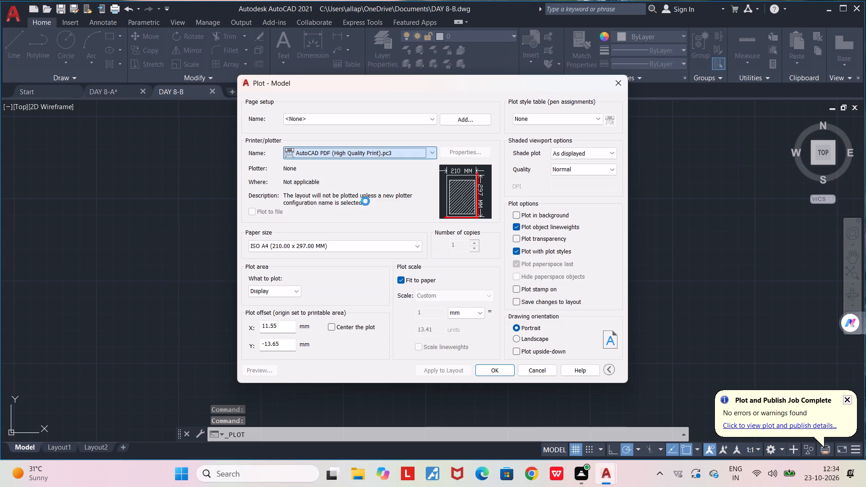
left_click(290, 292)
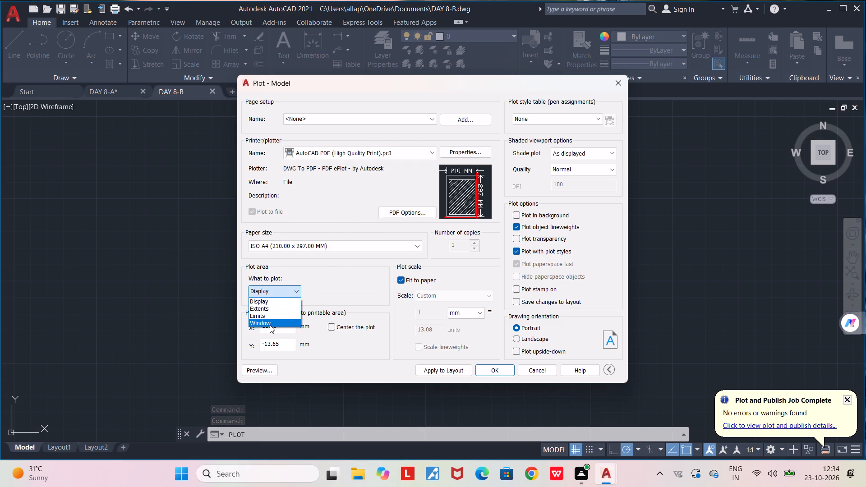
left_click(267, 324)
left_click(302, 168)
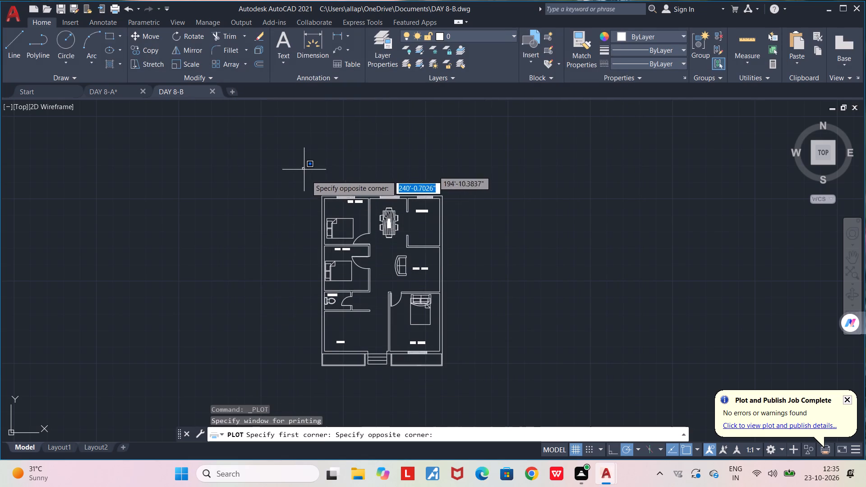
left_click(468, 386)
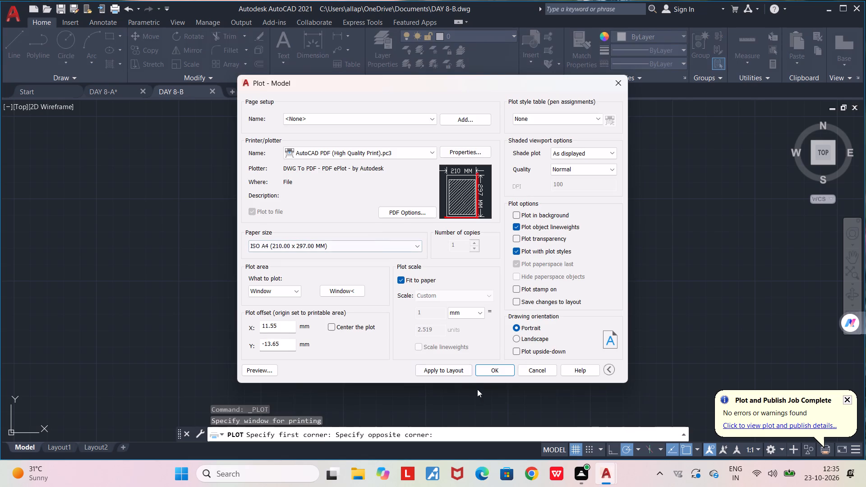
left_click(492, 370)
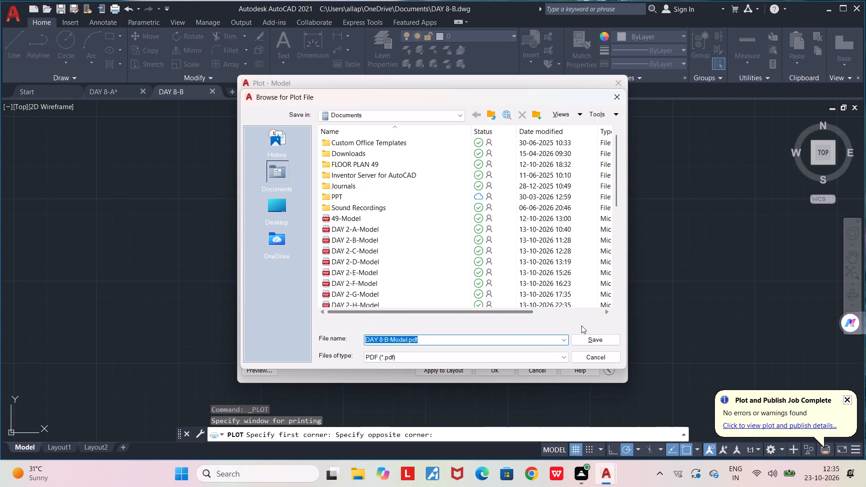
left_click(594, 339)
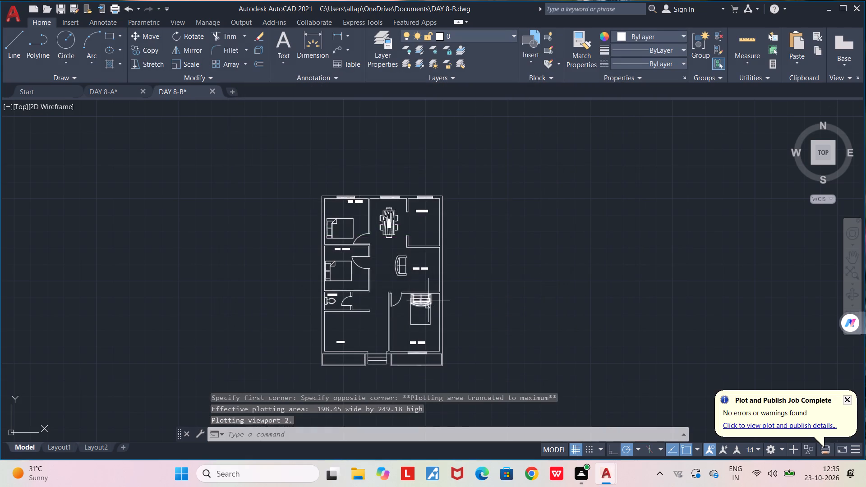
Dismiss the app picker, the WPS Office new-document notice and the plot-complete notification.
left_click(612, 266)
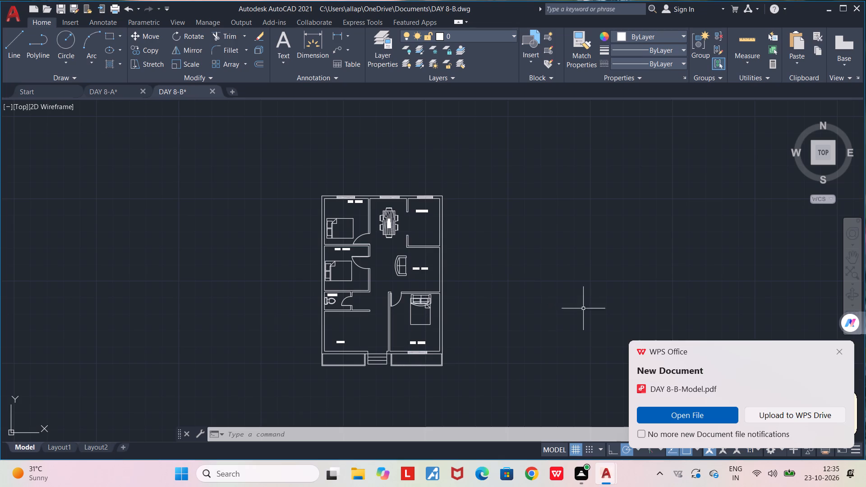
left_click(836, 354)
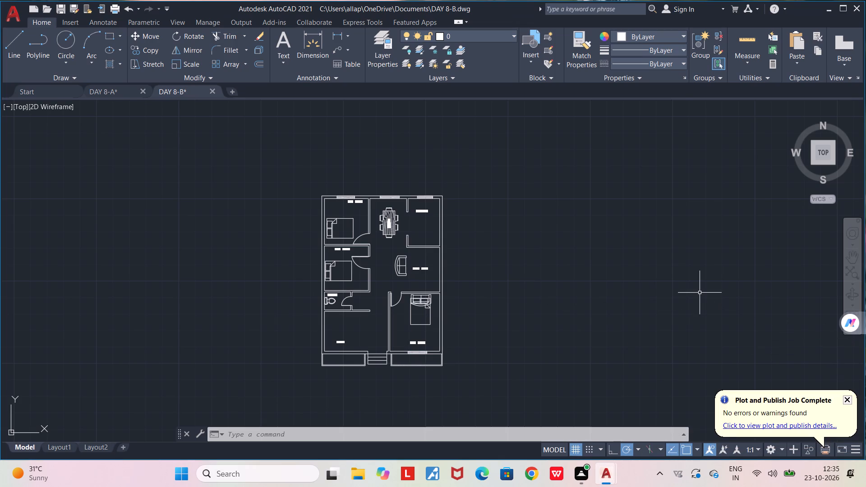
left_click(845, 400)
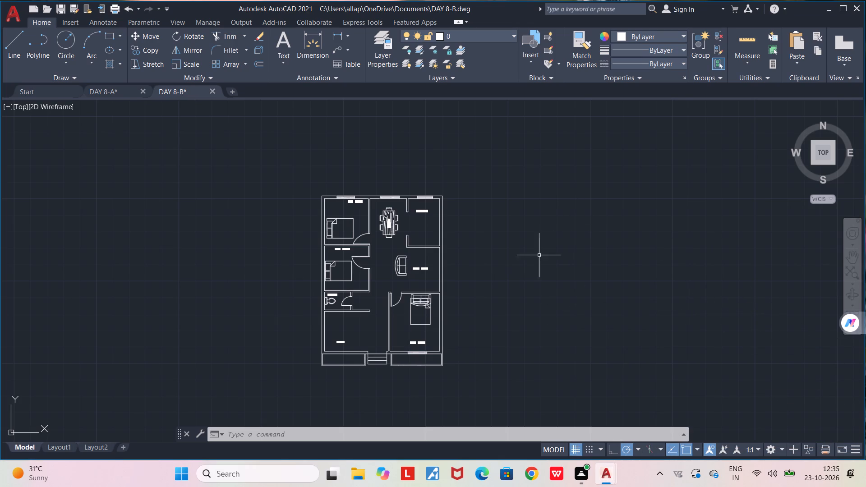
Move the sofa overlapping the lower bedroom's bed straight up into the hall, just below the HALL AREA label.
middle_click_drag(489, 308, 500, 275)
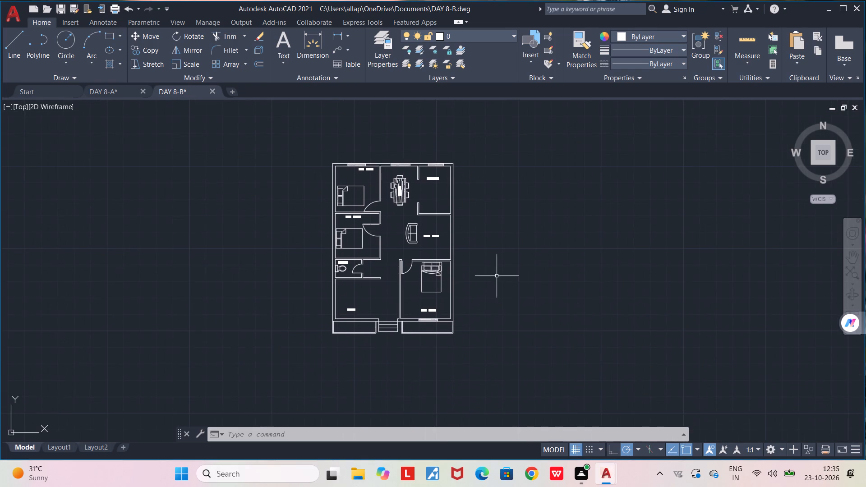
middle_click_drag(496, 273, 525, 292)
scroll(461, 292, "up", 3)
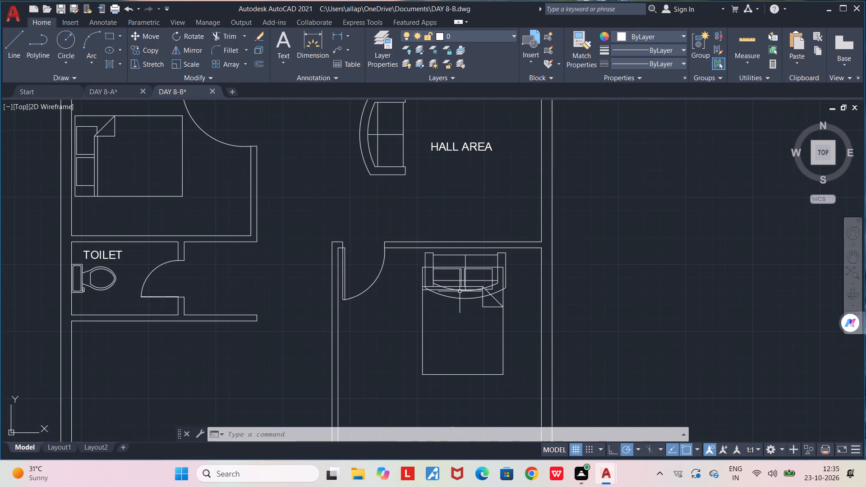
left_click(463, 299)
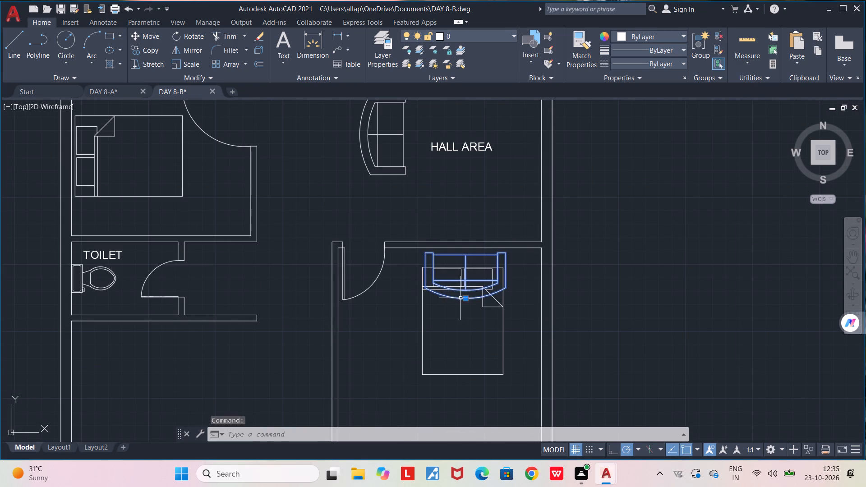
left_click(465, 300)
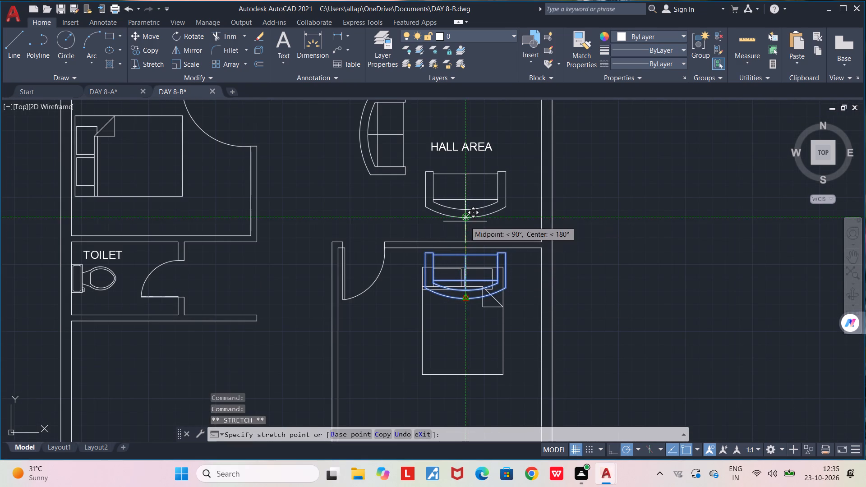
left_click(465, 221)
scroll(465, 222, "down", 3)
middle_click_drag(535, 242, 483, 246)
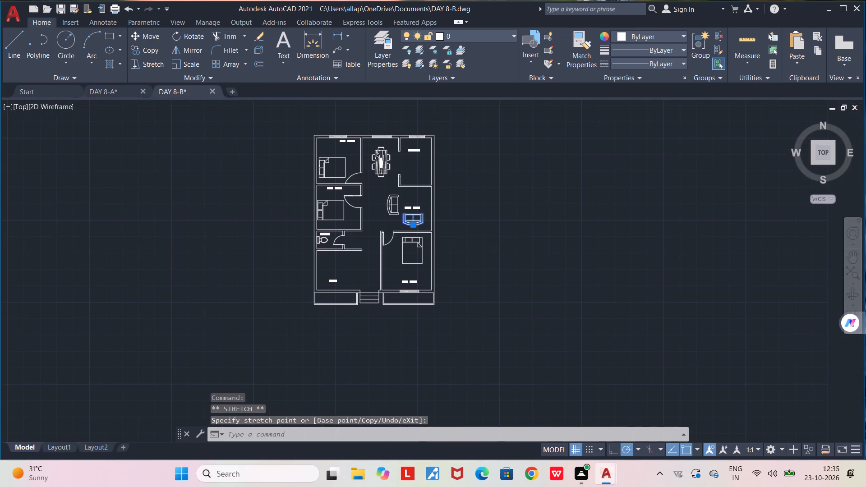
key("space")
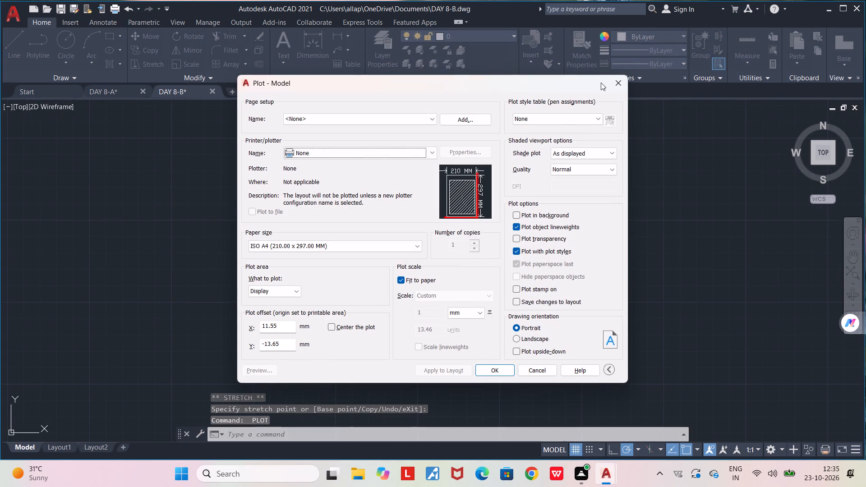
left_click(622, 83)
Query the LOGFILENAME system variable for the drawing's log file.
middle_click_drag(528, 191, 530, 231)
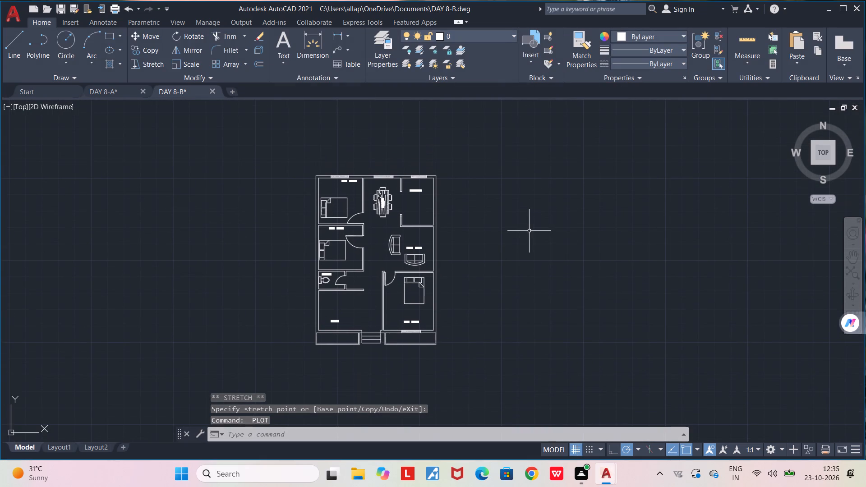
type("LOG")
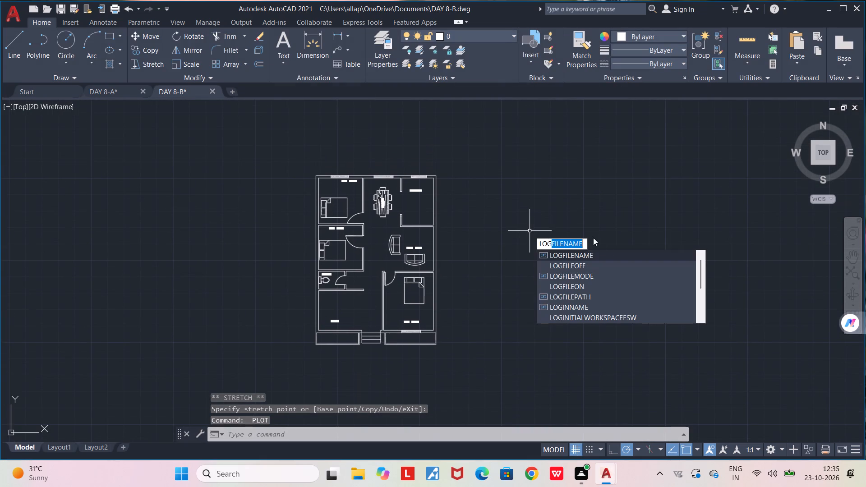
left_click(610, 255)
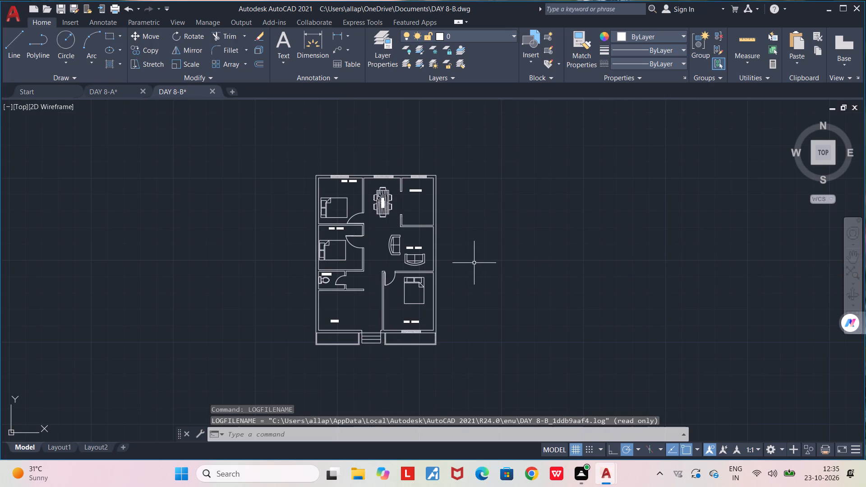
scroll(474, 262, "down", 1)
scroll(474, 262, "up", 1)
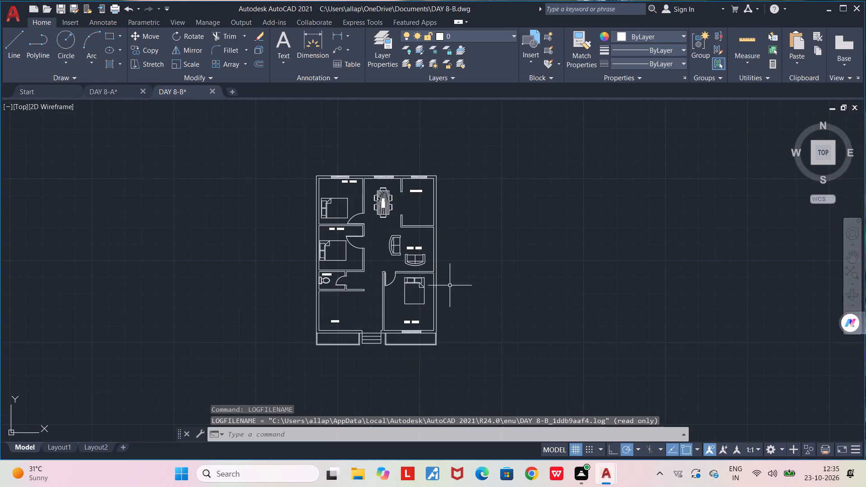